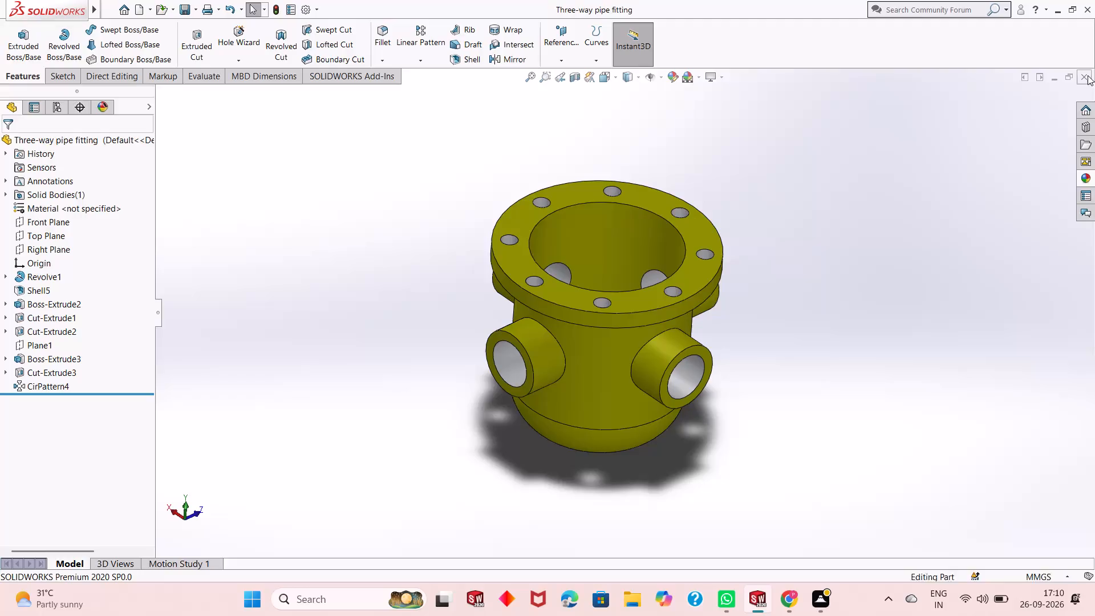
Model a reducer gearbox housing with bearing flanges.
Create a new part document.
{"action": "left_click", "coordinate": [137, 10]}
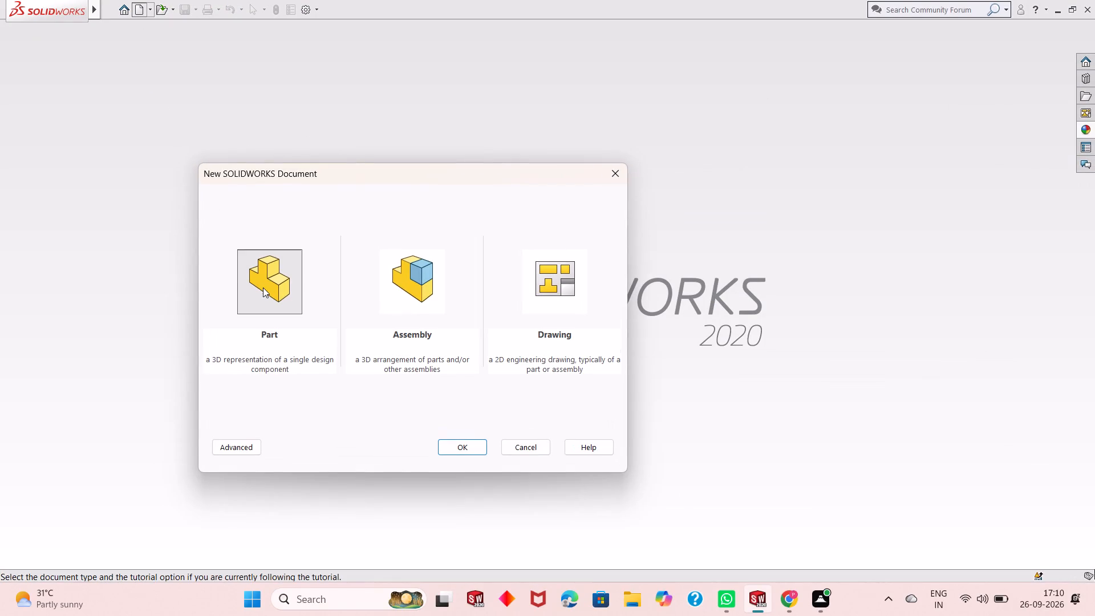
{"action": "double_click", "coordinate": [267, 291]}
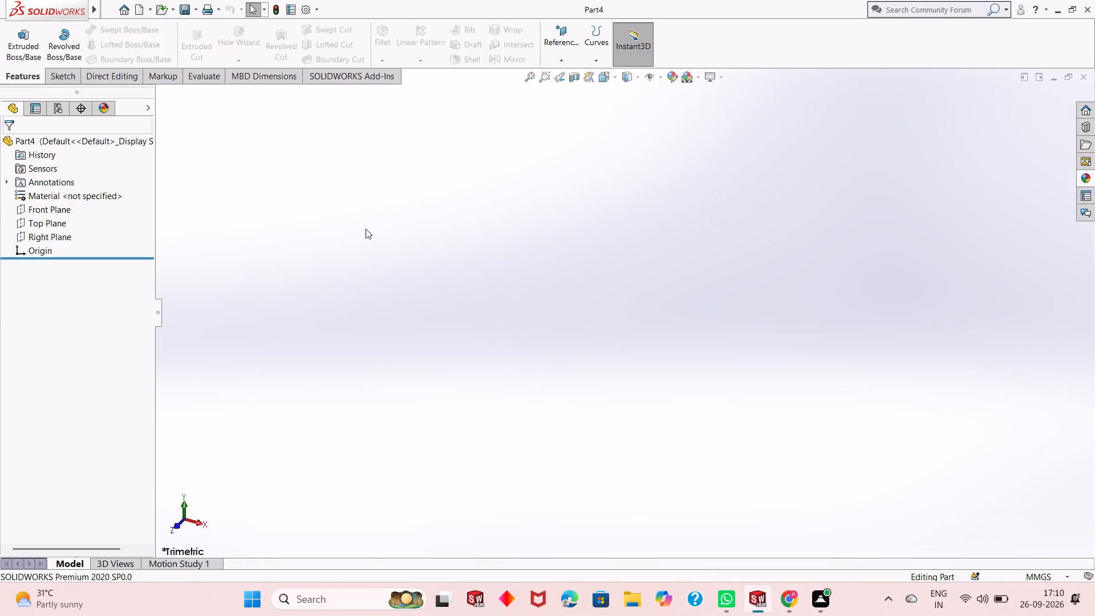
Sketch a centre rectangle about 202 by 94 mm on the Top Plane, centred on the origin.
{"action": "left_click", "coordinate": [57, 224]}
{"action": "left_click", "coordinate": [69, 205]}
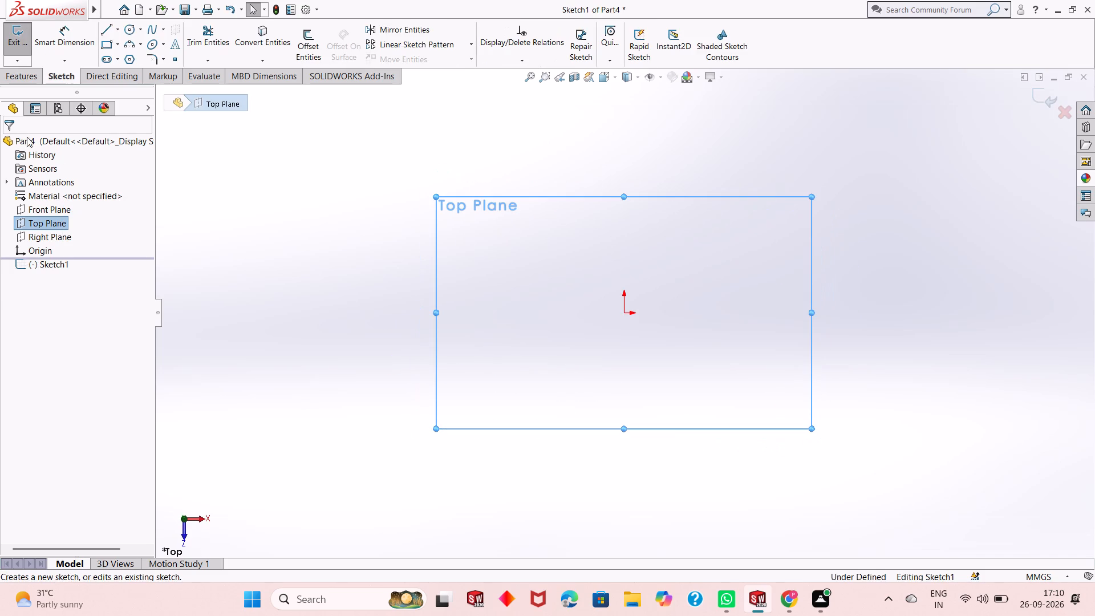
{"action": "left_click", "coordinate": [116, 43]}
{"action": "left_click", "coordinate": [124, 72]}
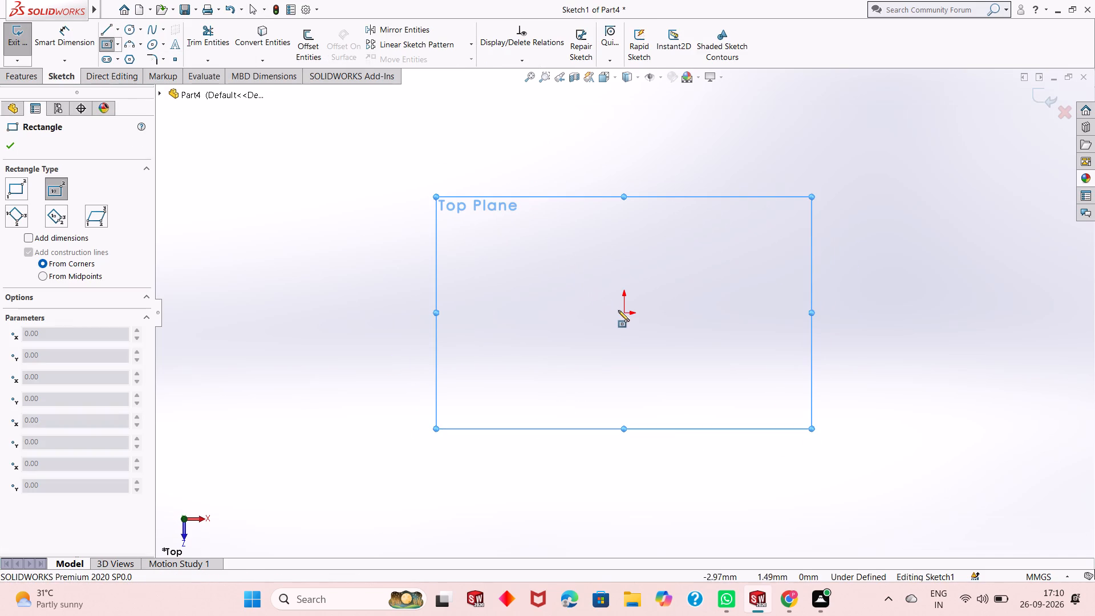
{"action": "left_click", "coordinate": [626, 312]}
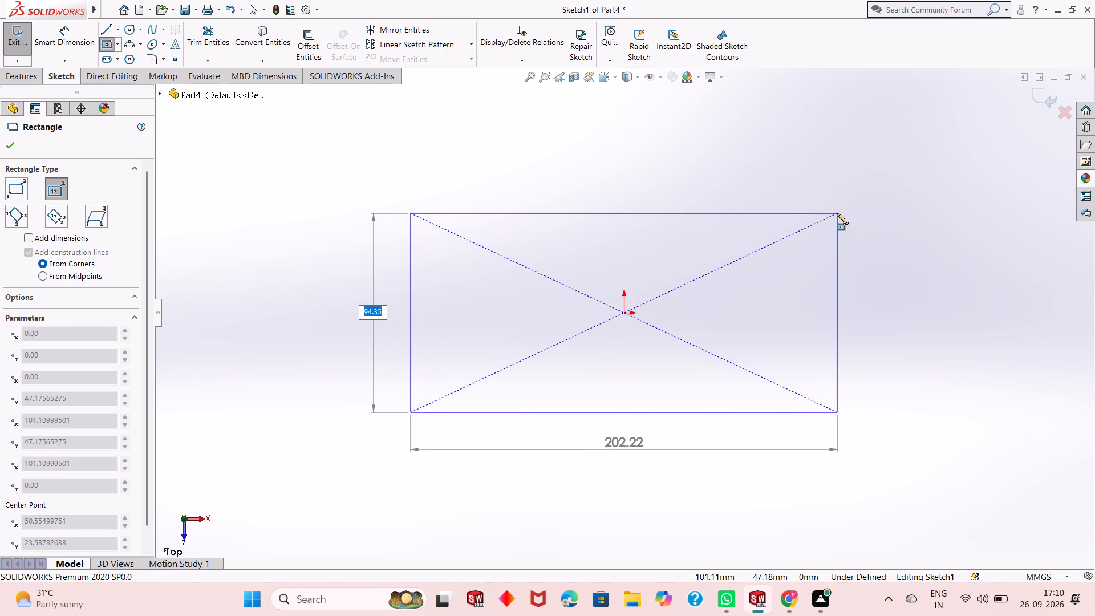
{"action": "left_click", "coordinate": [837, 213]}
{"action": "right_click", "coordinate": [342, 271]}
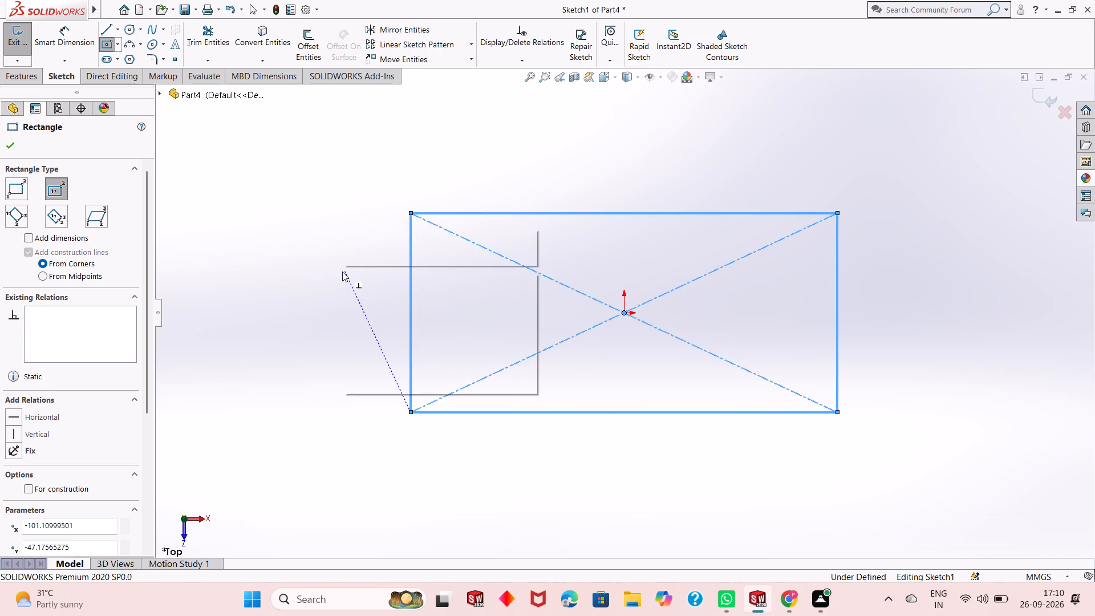
{"action": "left_click", "coordinate": [374, 283]}
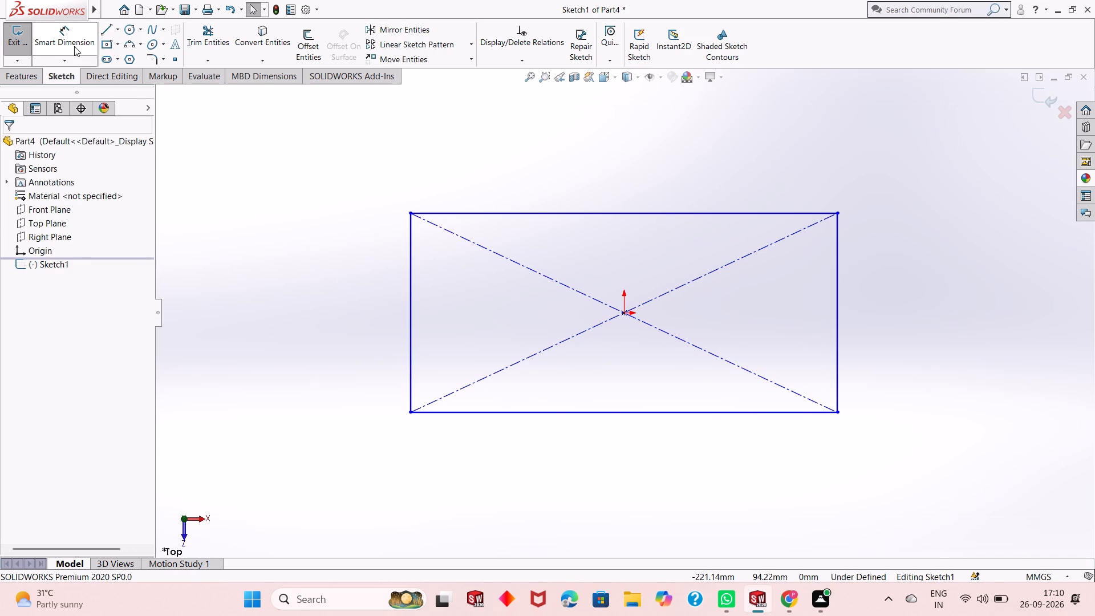
Dimension the rectangle to 152.40 mm long and 66.675 mm wide.
{"action": "left_click", "coordinate": [74, 46]}
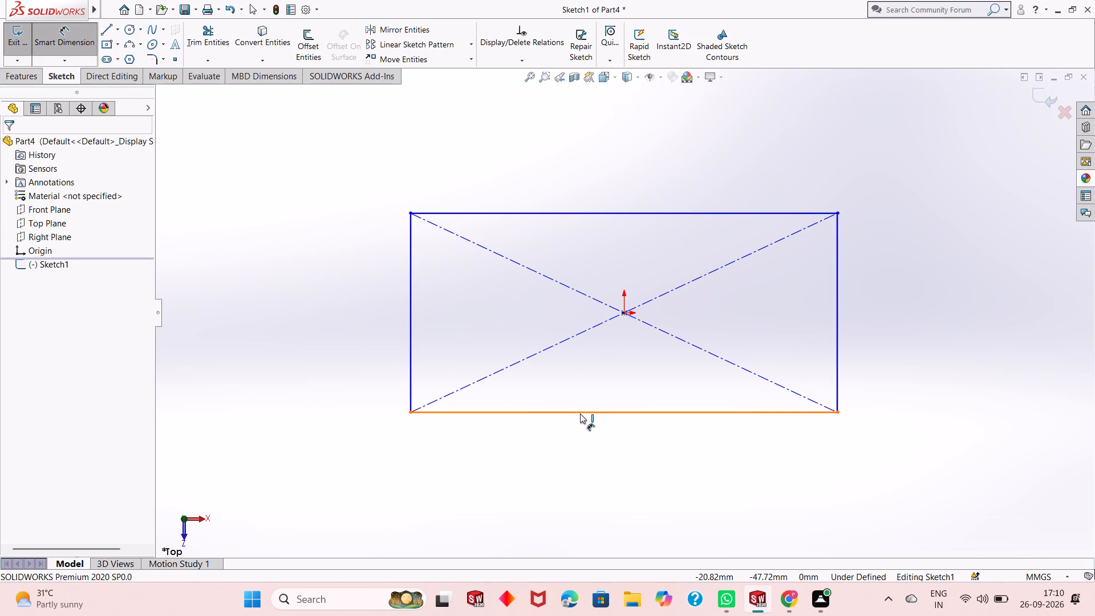
{"action": "left_click", "coordinate": [580, 414]}
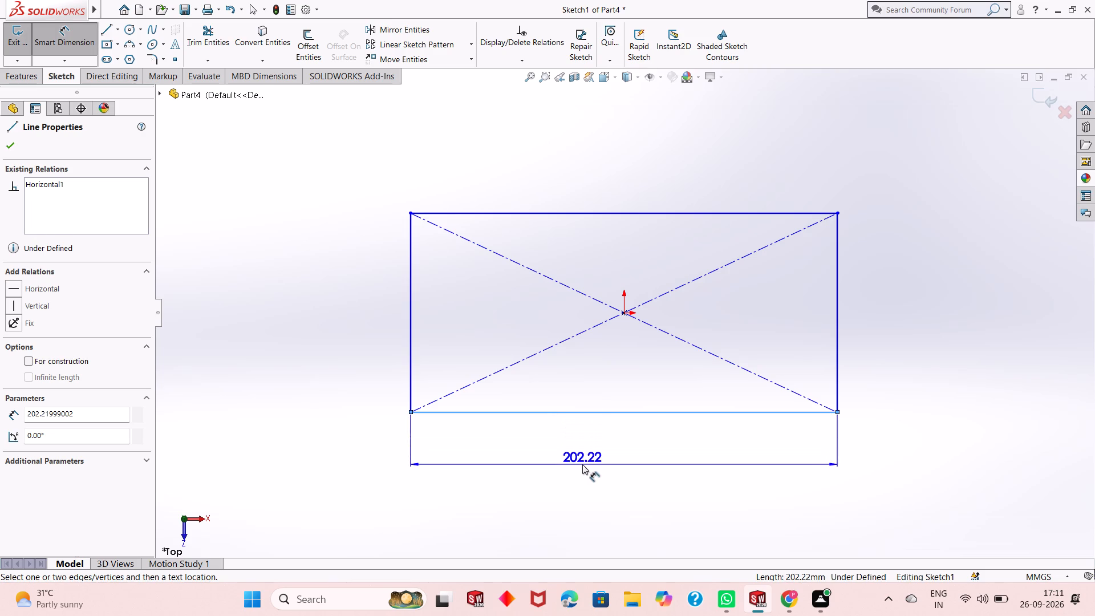
{"action": "left_click", "coordinate": [582, 465]}
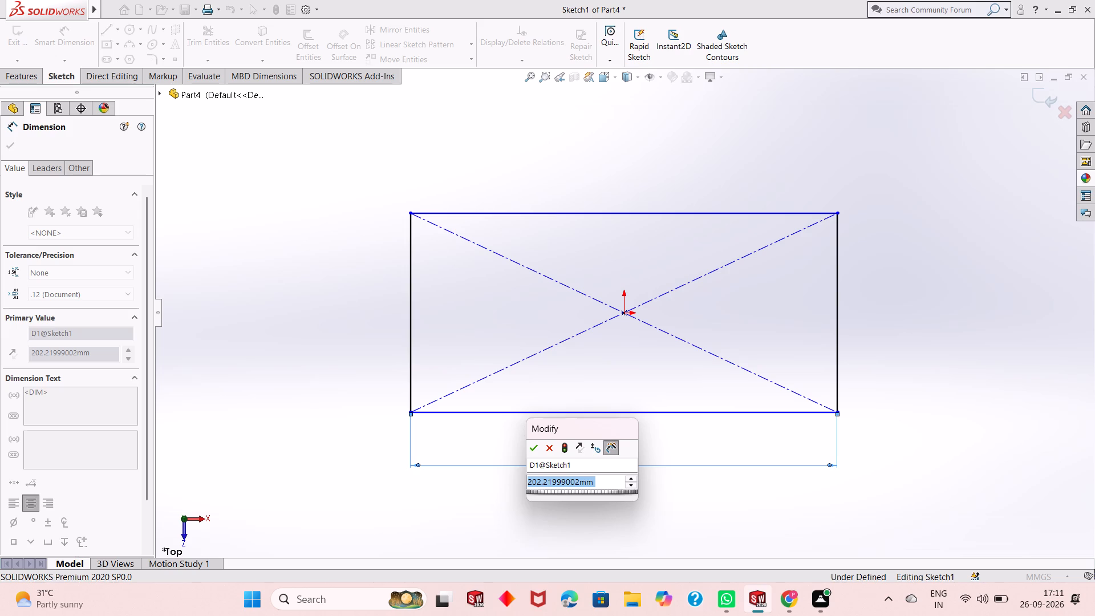
{"action": "type", "text": "152"}
{"action": "type", "text": ".40"}
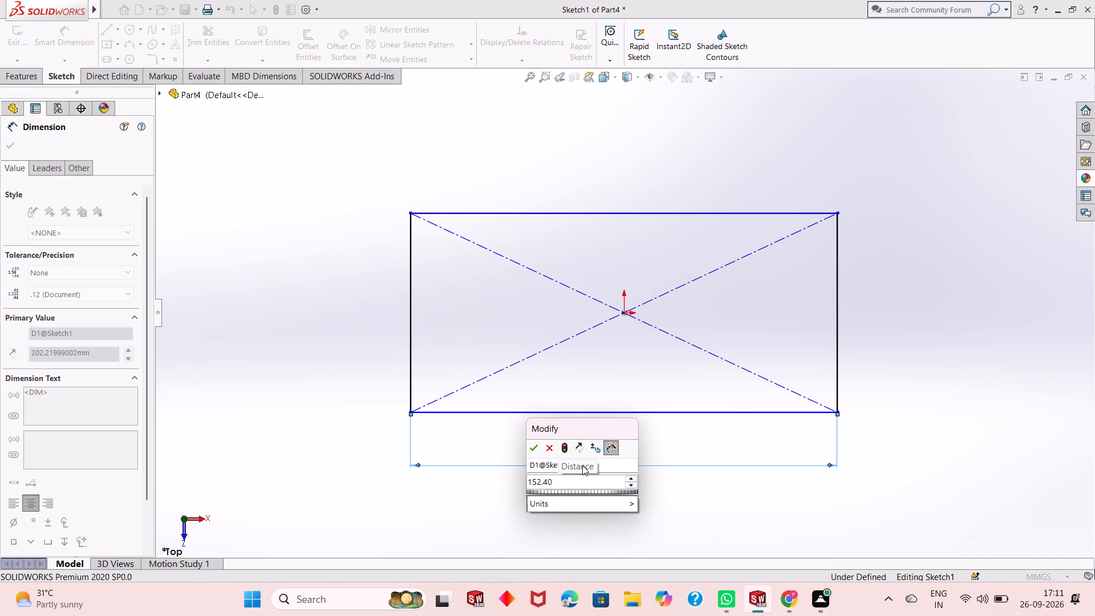
{"action": "key", "text": "Return"}
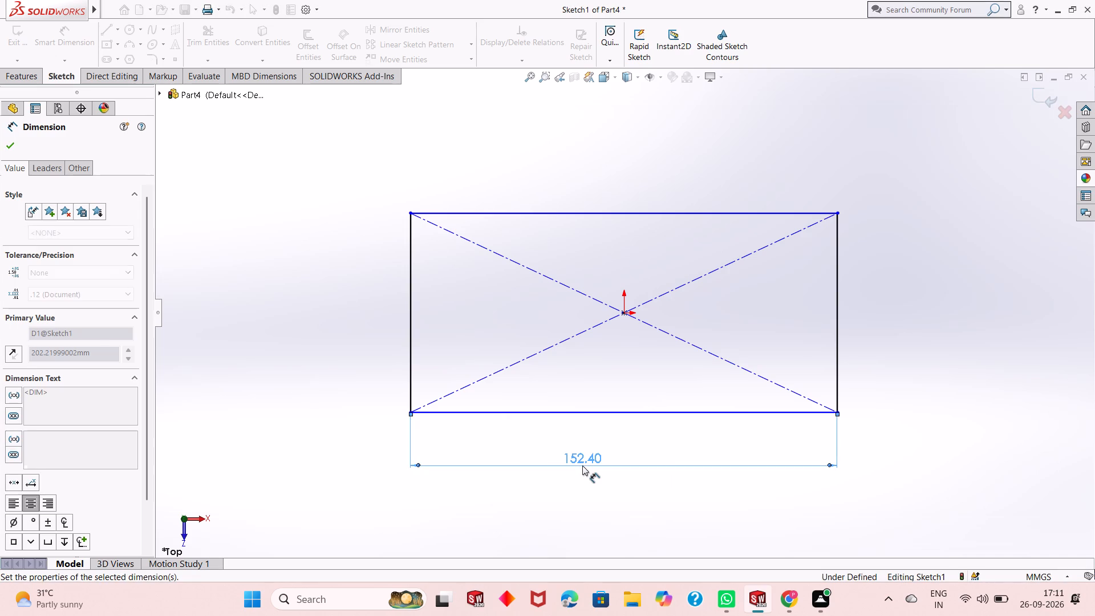
{"action": "left_click", "coordinate": [841, 345]}
{"action": "left_click", "coordinate": [943, 330]}
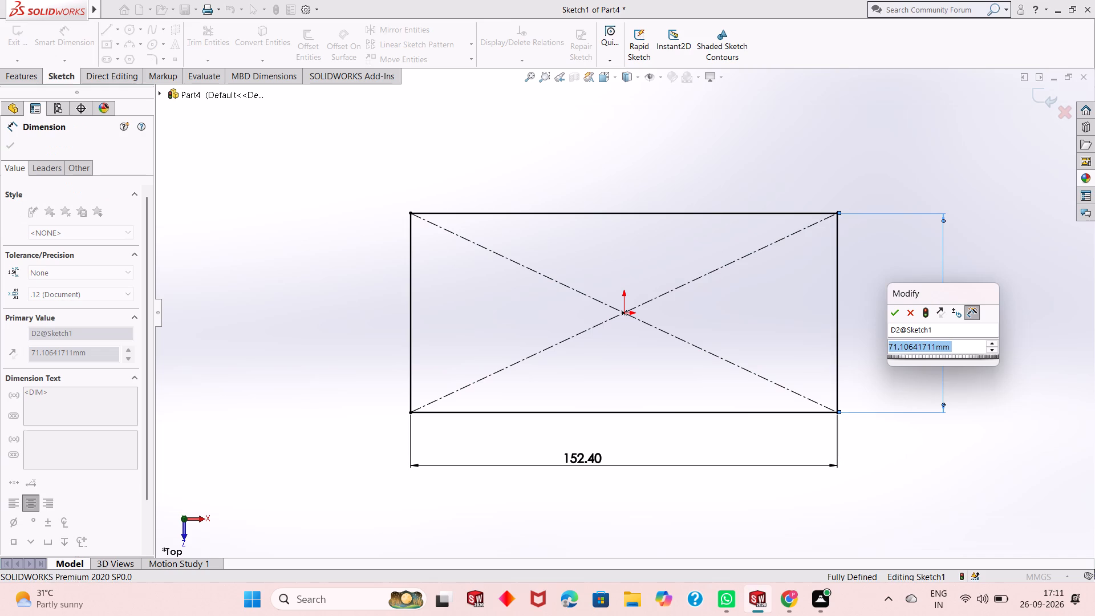
{"action": "type", "text": "66."}
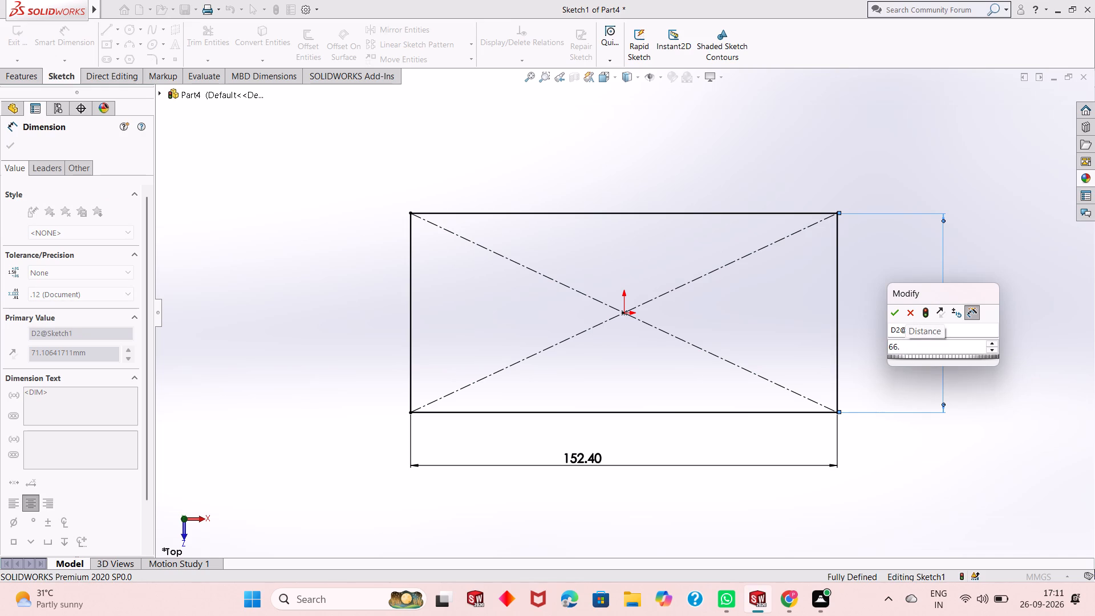
{"action": "type", "text": "675"}
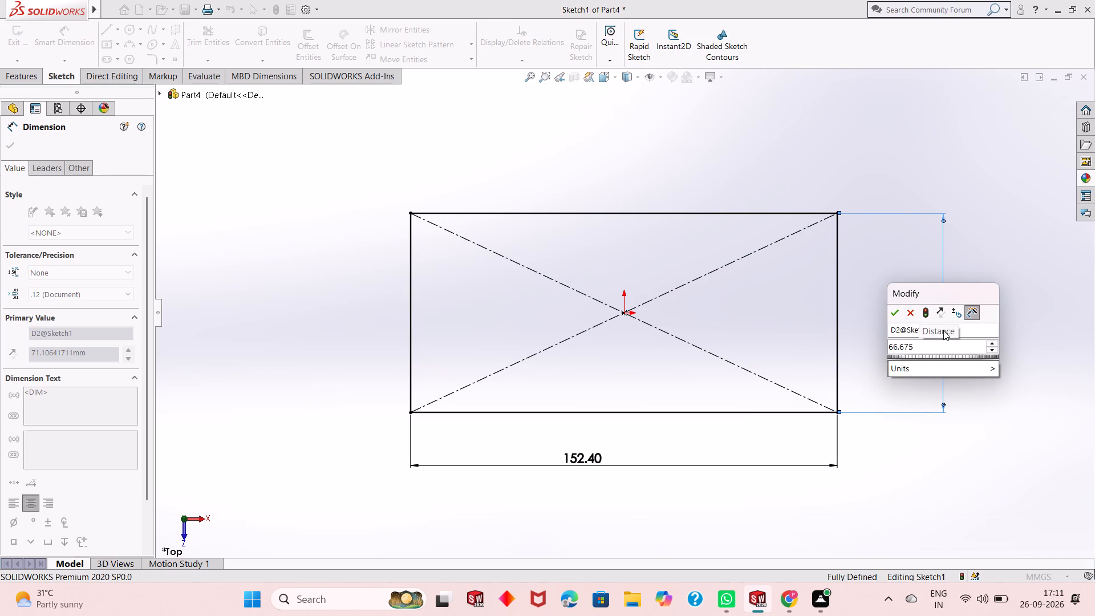
{"action": "key", "text": "Return"}
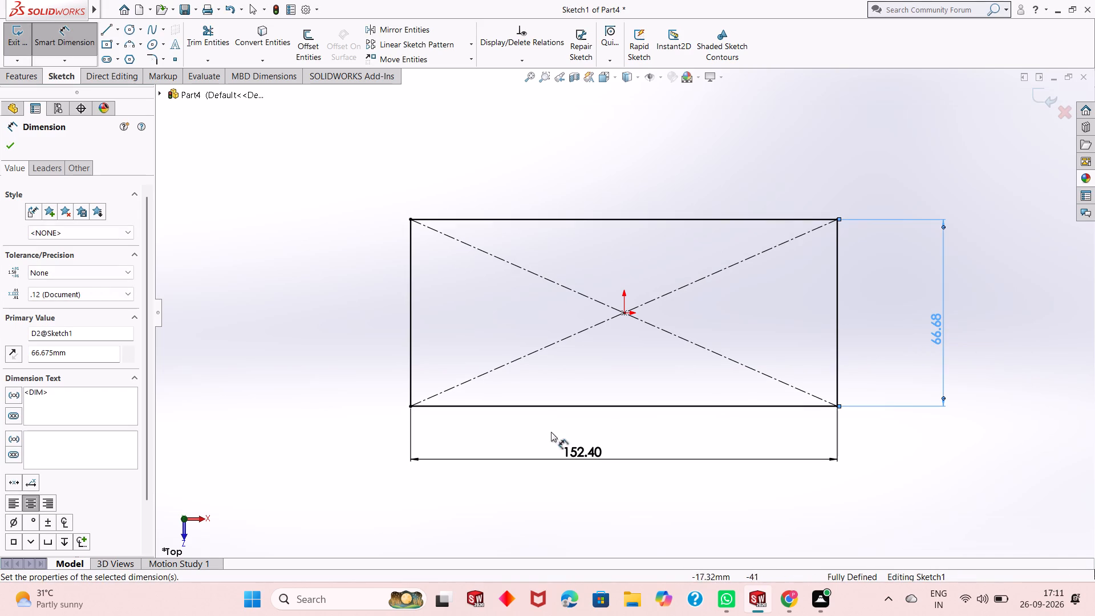
{"action": "right_click", "coordinate": [311, 354]}
{"action": "left_click", "coordinate": [347, 392]}
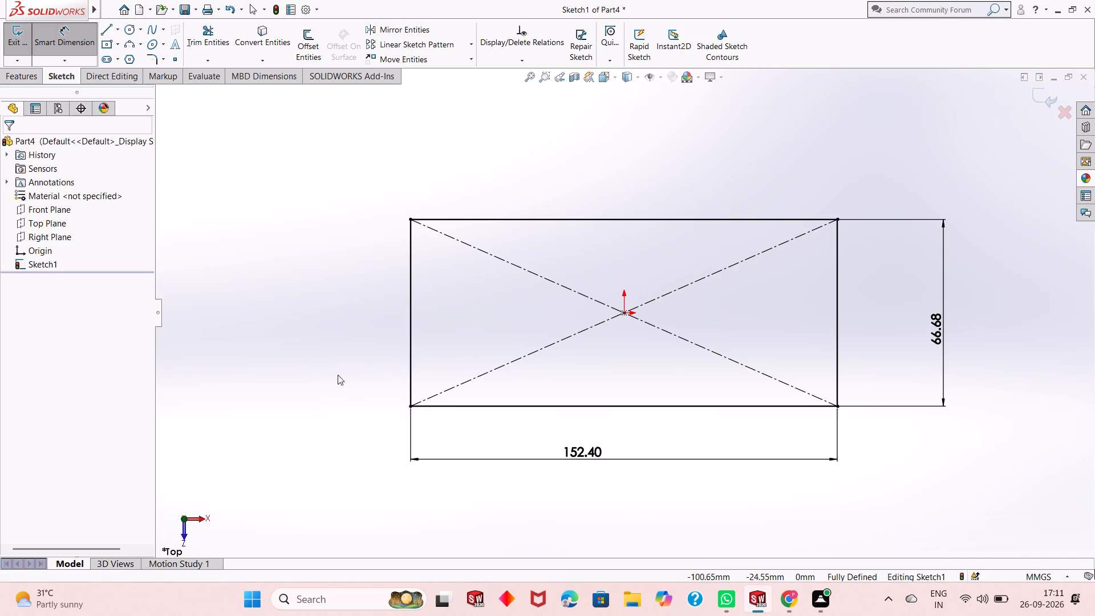
Extrude the rectangle as a blind boss 6.35 mm deep.
{"action": "left_click", "coordinate": [32, 72]}
{"action": "left_click", "coordinate": [27, 28]}
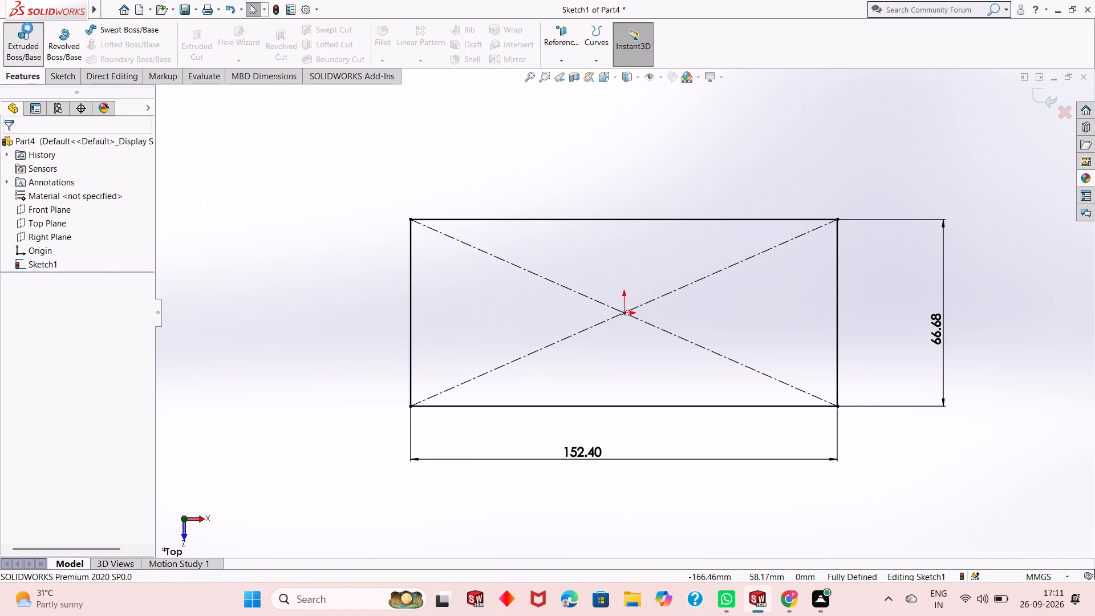
{"action": "scroll", "coordinate": [603, 206], "scroll_direction": "down", "scroll_amount": 3}
{"action": "scroll", "coordinate": [660, 301], "scroll_direction": "up", "scroll_amount": 2}
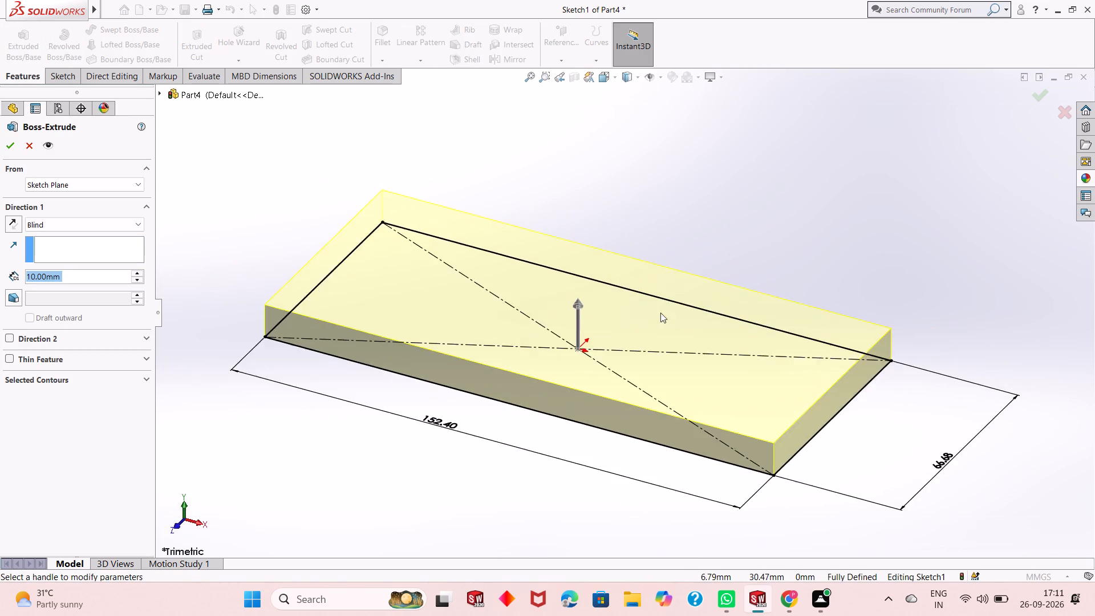
{"action": "scroll", "coordinate": [660, 313], "scroll_direction": "up", "scroll_amount": 2}
{"action": "scroll", "coordinate": [608, 315], "scroll_direction": "down", "scroll_amount": 1}
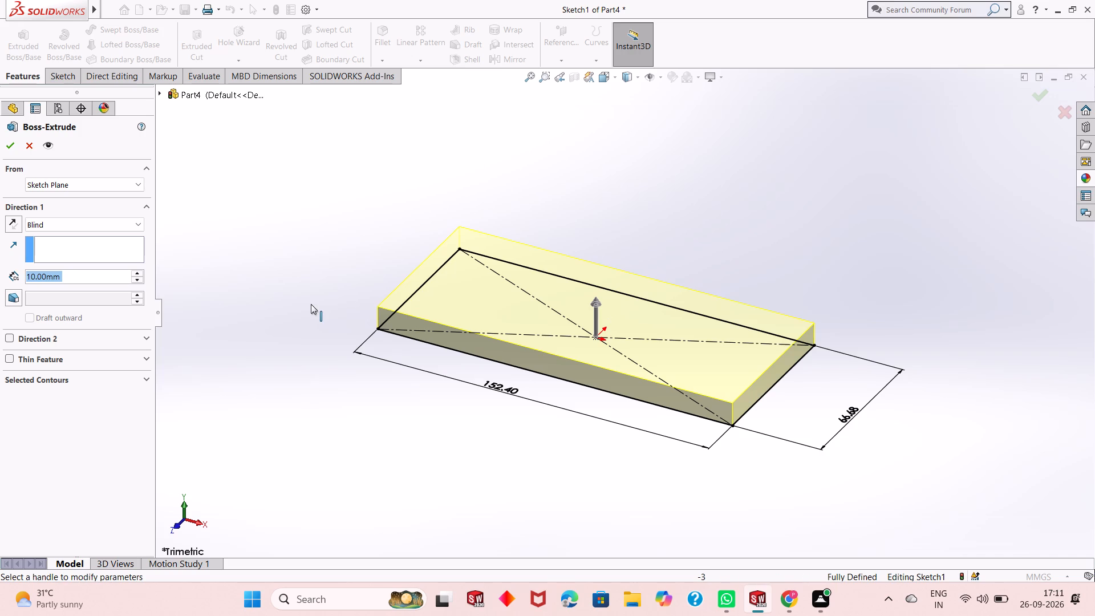
{"action": "type", "text": "6.35"}
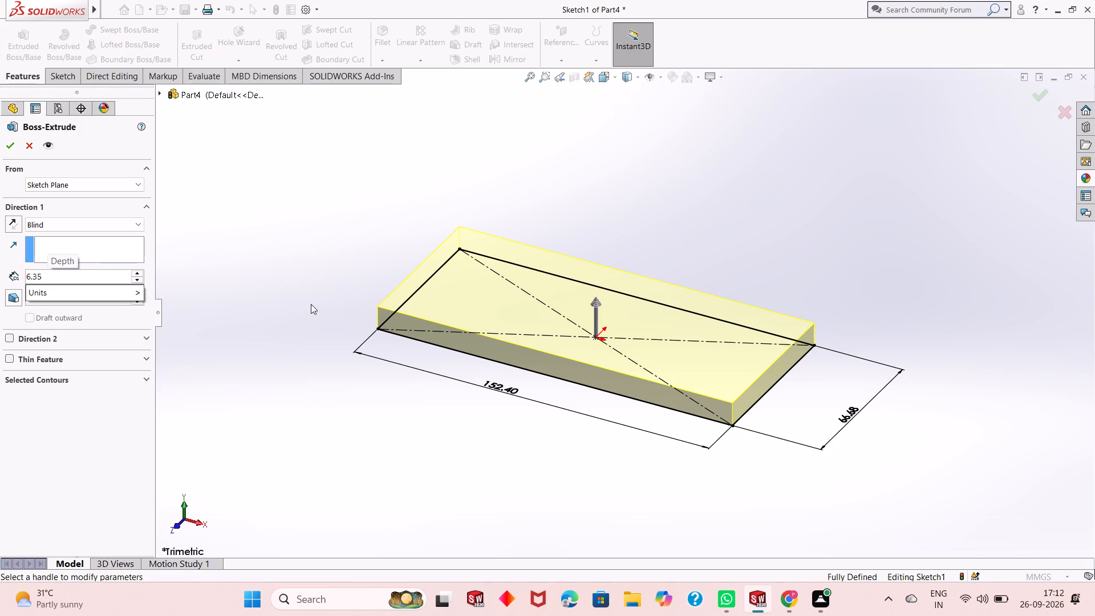
{"action": "key", "text": "Return"}
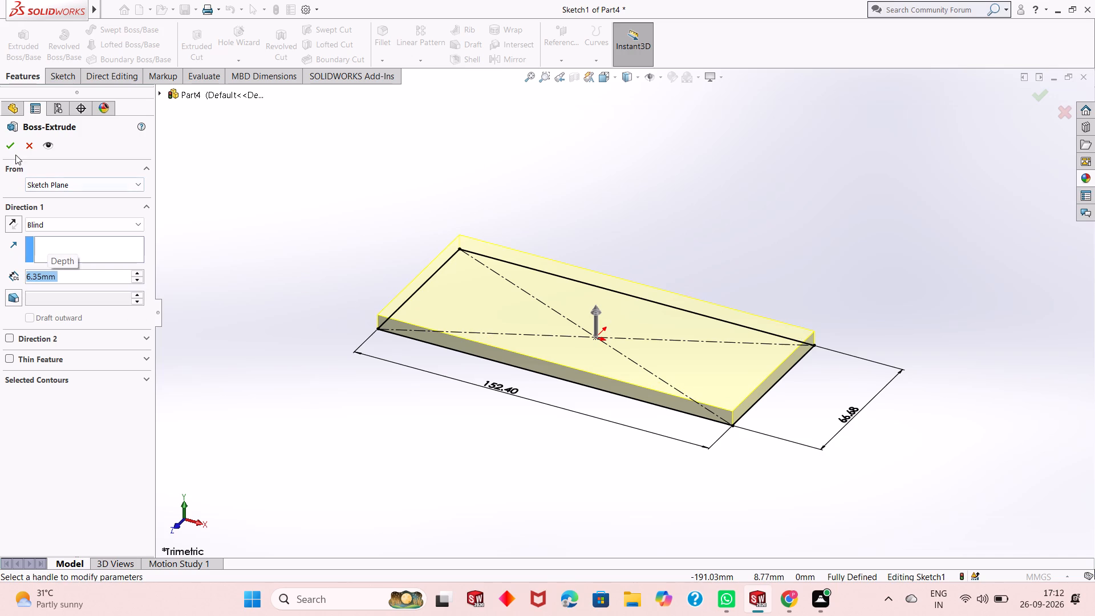
{"action": "left_click", "coordinate": [14, 148]}
{"action": "left_click", "coordinate": [325, 241]}
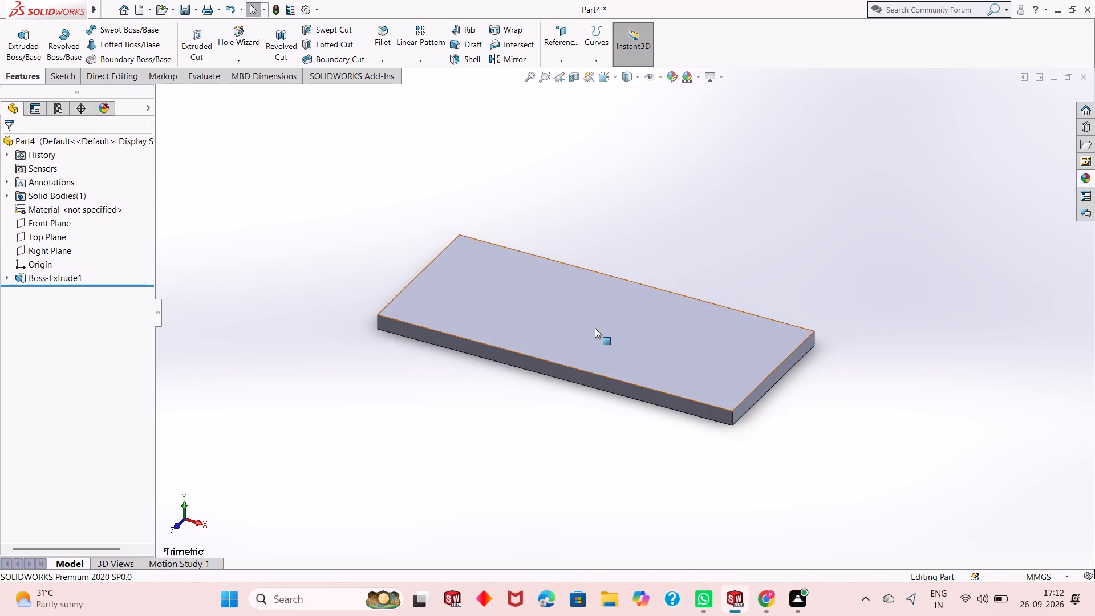
On the plate's top face, sketch a straight slot across the plate's width, about 8.8 mm between centres, near the +X end on the far side of the origin.
{"action": "scroll", "coordinate": [598, 325], "scroll_direction": "down", "scroll_amount": 3}
{"action": "scroll", "coordinate": [598, 332], "scroll_direction": "up", "scroll_amount": 1}
{"action": "middle_click_drag", "start_coordinate": [613, 322], "coordinate": [757, 236]}
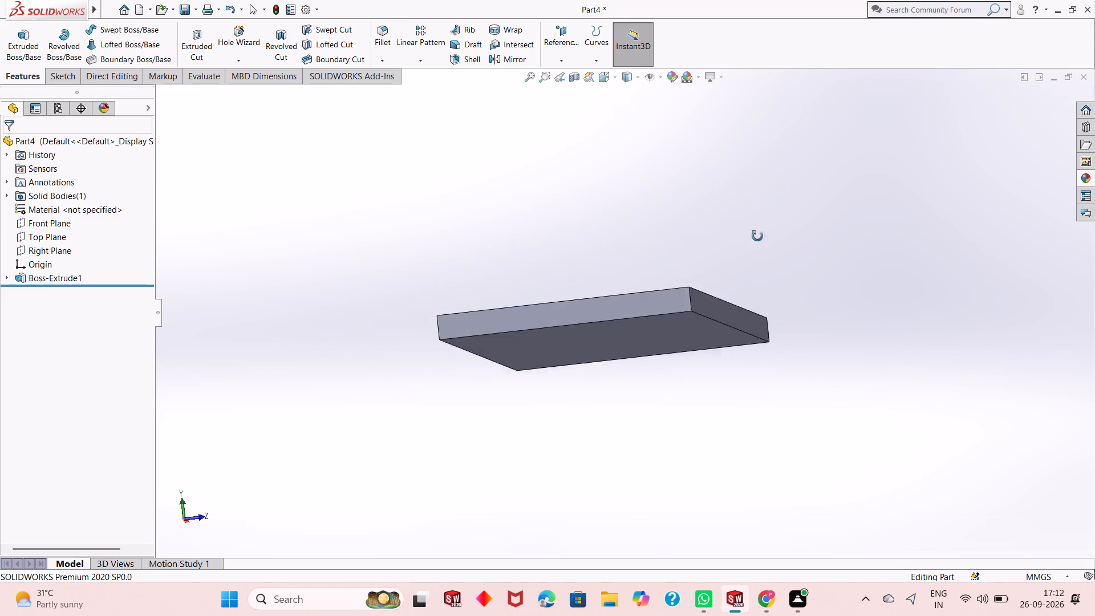
{"action": "middle_click_drag", "start_coordinate": [757, 236], "coordinate": [635, 249]}
{"action": "middle_click_drag", "start_coordinate": [631, 236], "coordinate": [565, 185]}
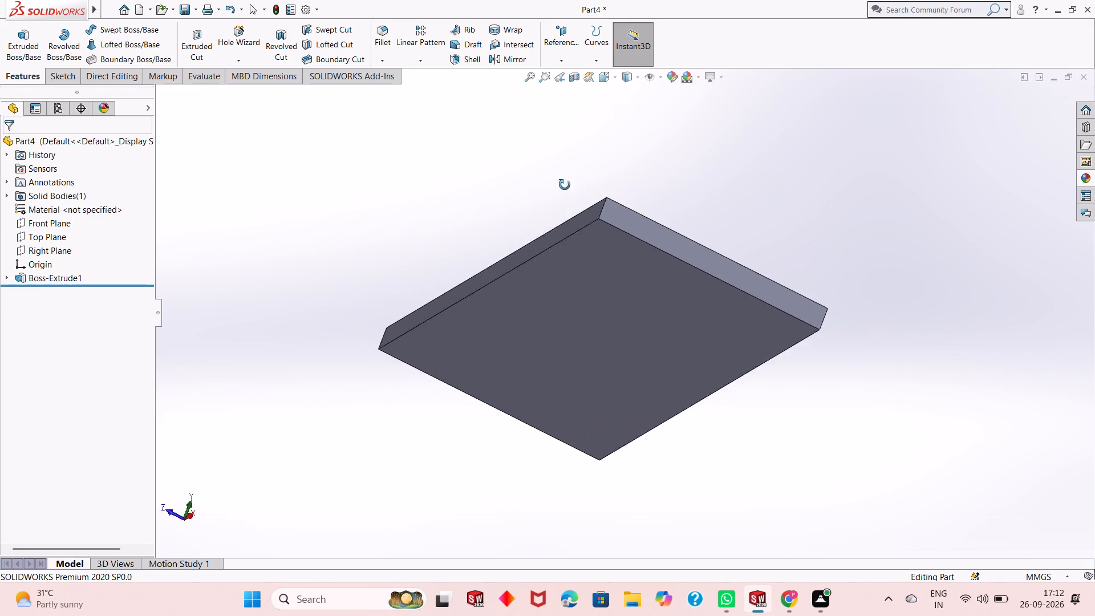
{"action": "middle_click_drag", "start_coordinate": [565, 185], "coordinate": [624, 344]}
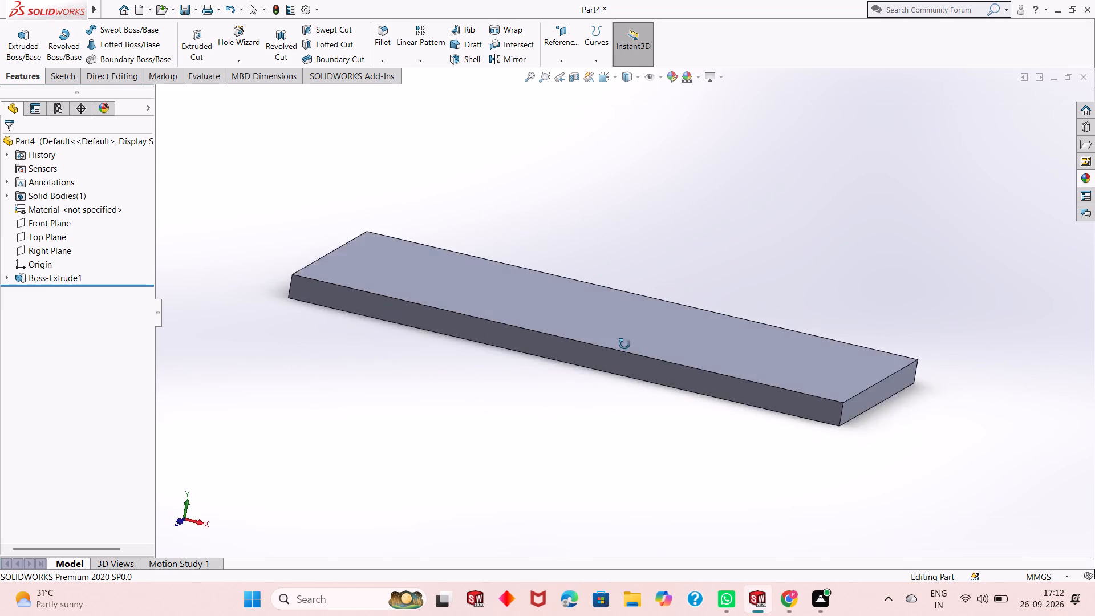
{"action": "middle_click_drag", "start_coordinate": [624, 344], "coordinate": [620, 401]}
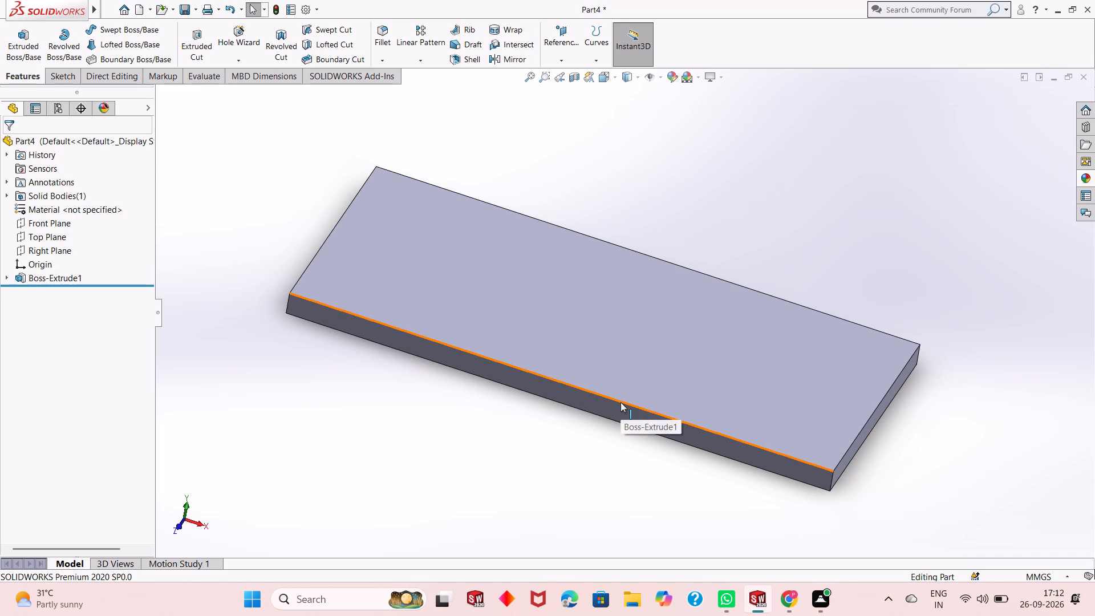
{"action": "left_click", "coordinate": [683, 350]}
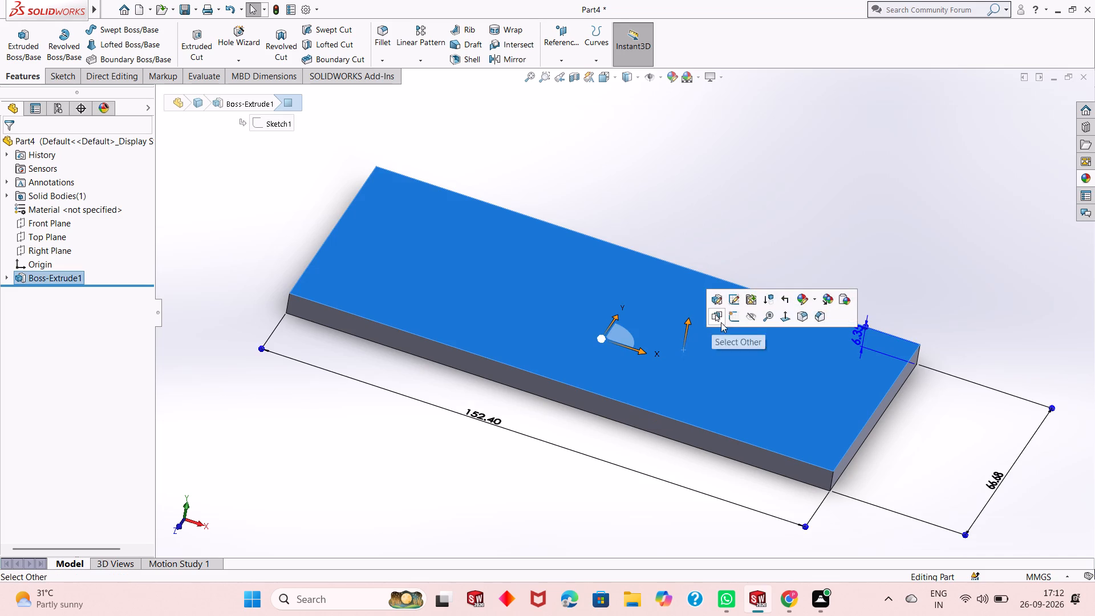
{"action": "left_click", "coordinate": [733, 318]}
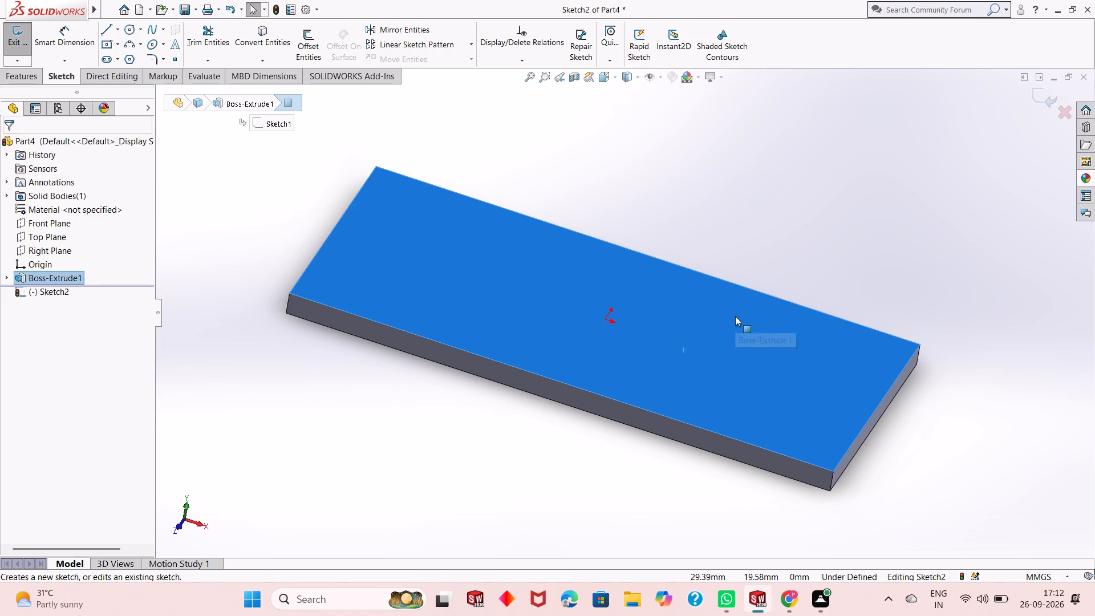
{"action": "key", "text": "ctrl+8"}
{"action": "key", "text": "Escape"}
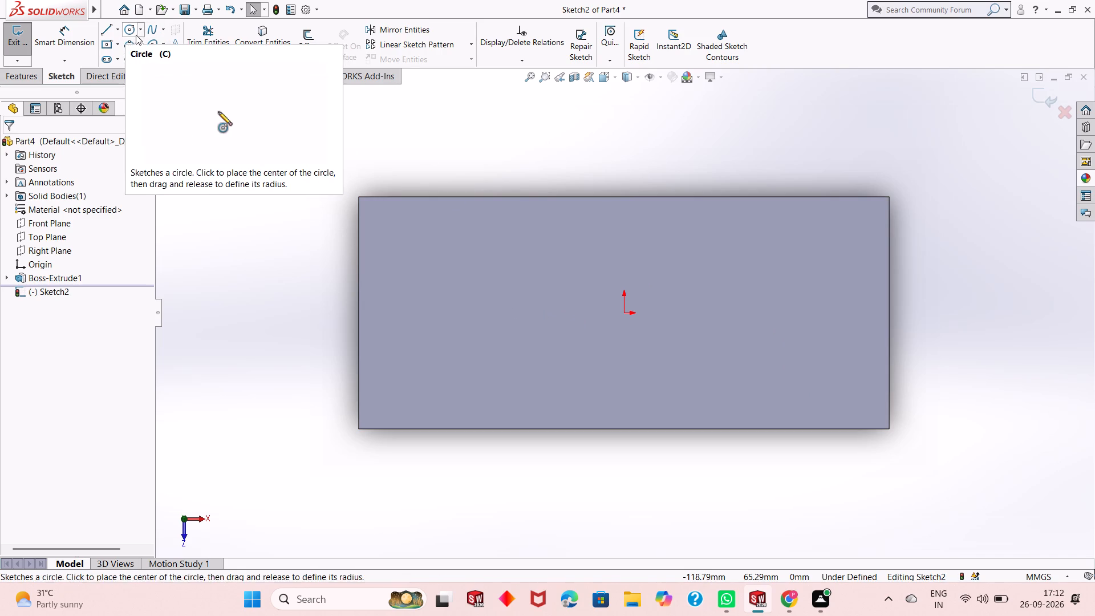
{"action": "left_click", "coordinate": [108, 59]}
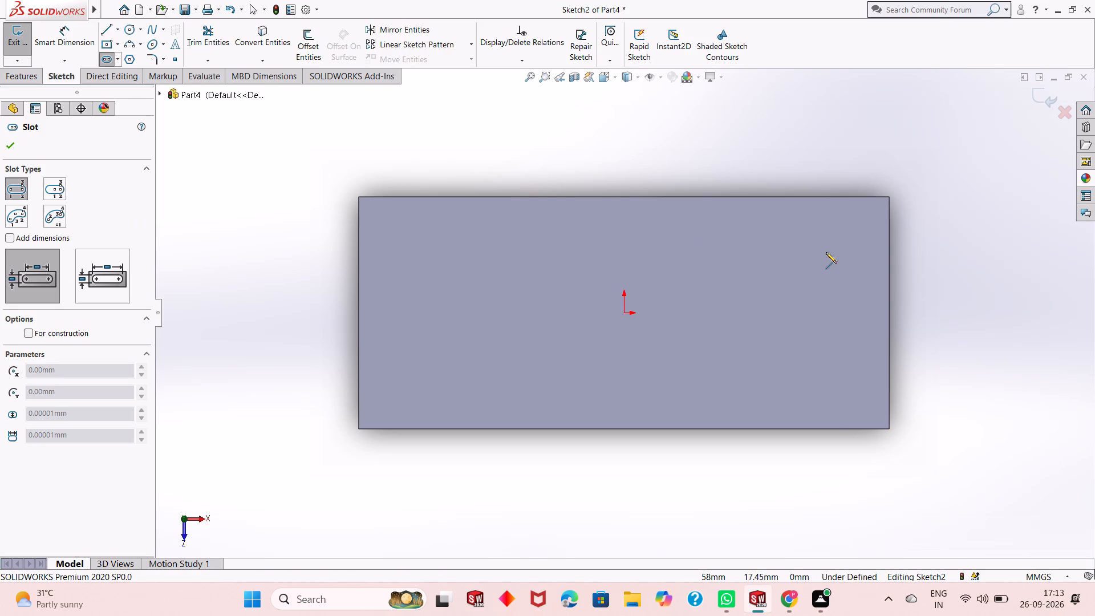
{"action": "left_click", "coordinate": [826, 252]}
{"action": "left_click", "coordinate": [824, 283]}
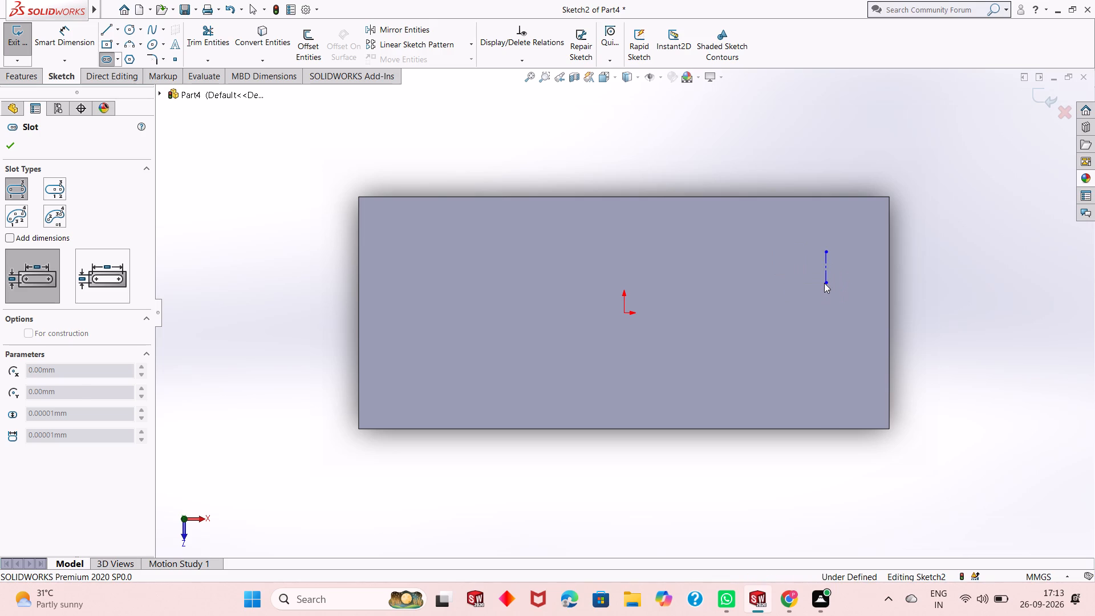
{"action": "left_click", "coordinate": [833, 278]}
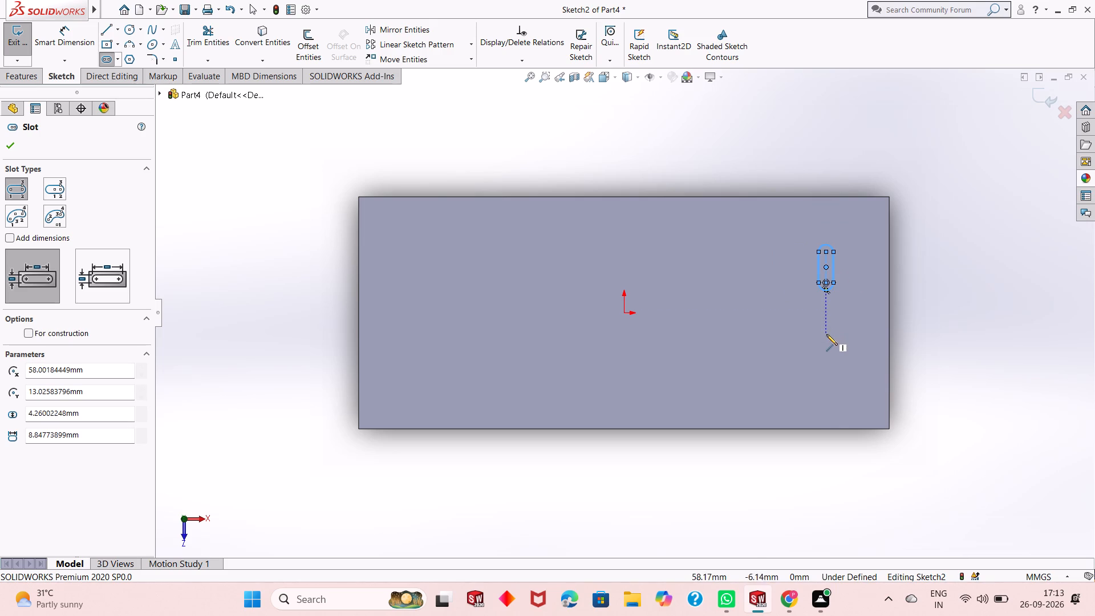
Sketch a second straight slot about 9.7 mm between centres, in line with the first one along the plate's width on the origin's other side.
{"action": "left_click", "coordinate": [826, 335]}
{"action": "left_click", "coordinate": [828, 369]}
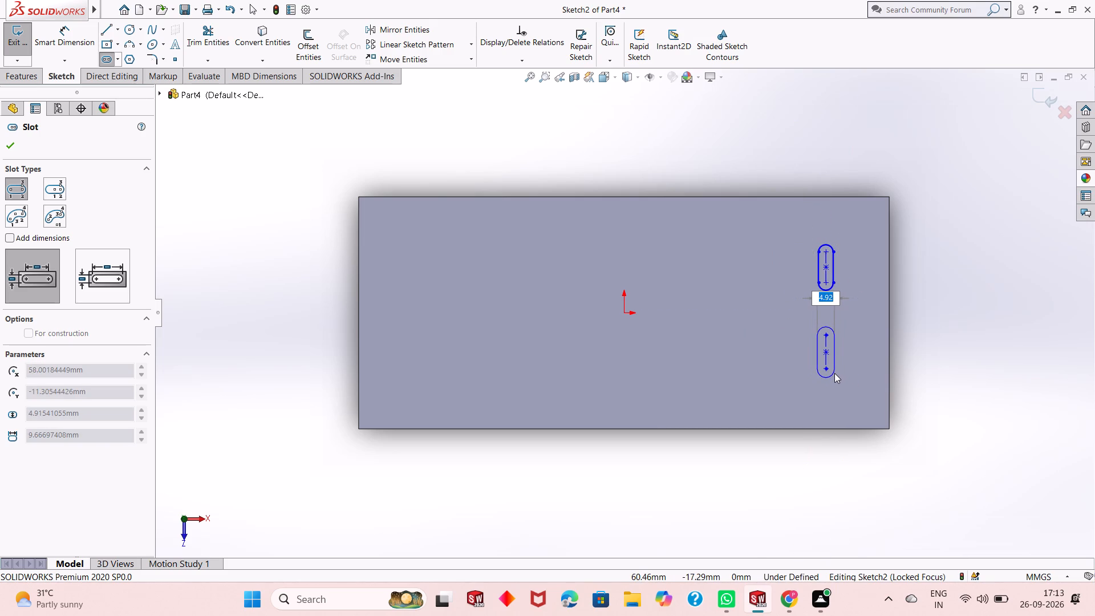
{"action": "left_click", "coordinate": [833, 375]}
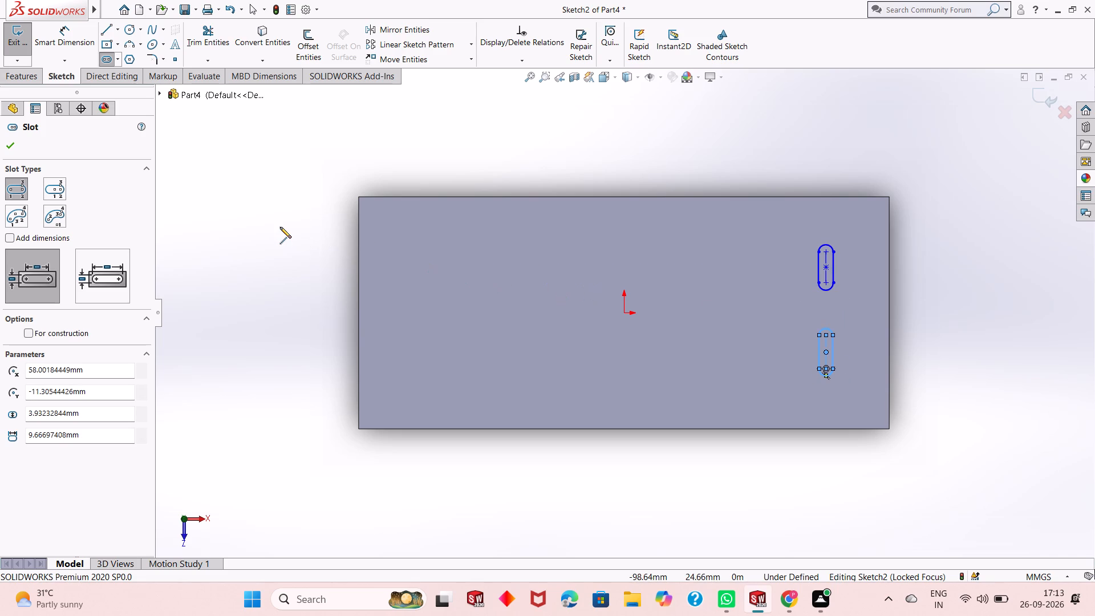
Near the plate's −X end, sketch two straight slots about 3.3 mm wide, level with the +X pair, about 8.8 and 9.7 mm between centres.
{"action": "left_click", "coordinate": [405, 253]}
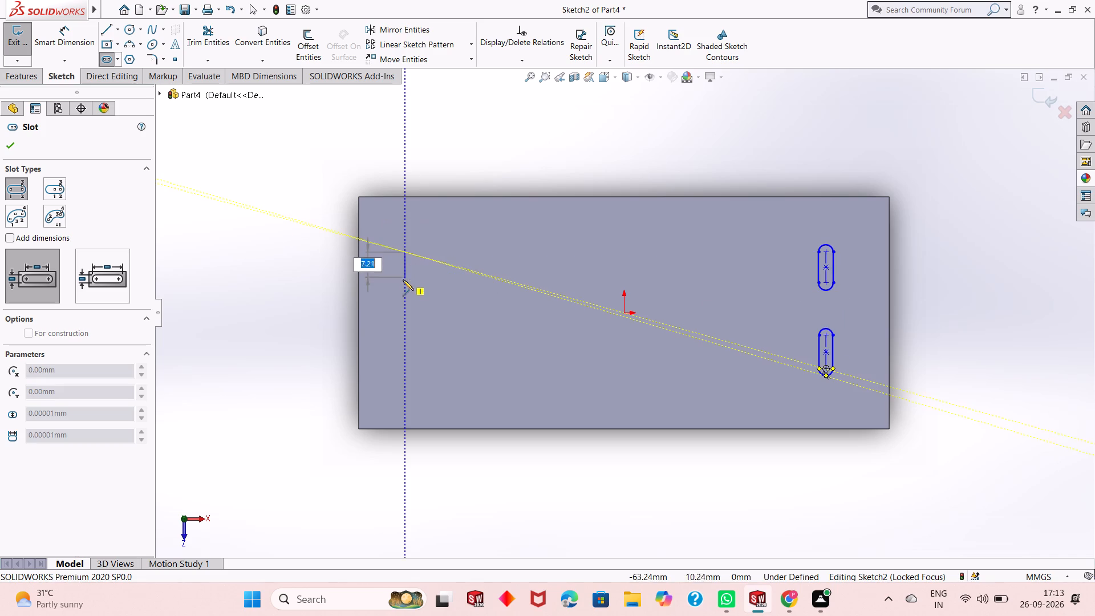
{"action": "left_click", "coordinate": [404, 285]}
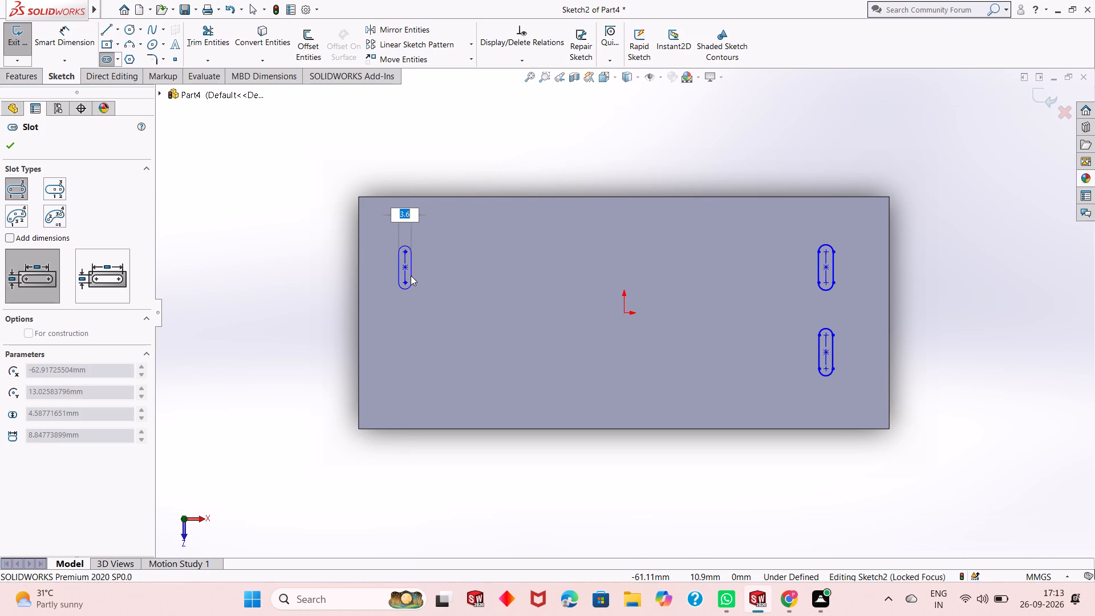
{"action": "left_click", "coordinate": [411, 276]}
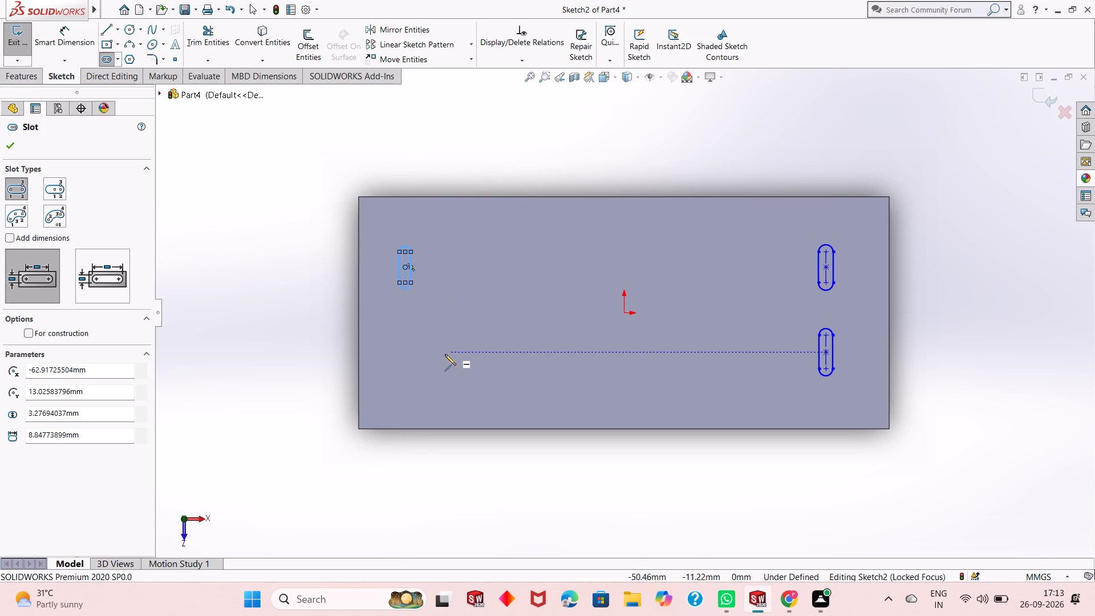
{"action": "left_click", "coordinate": [408, 337]}
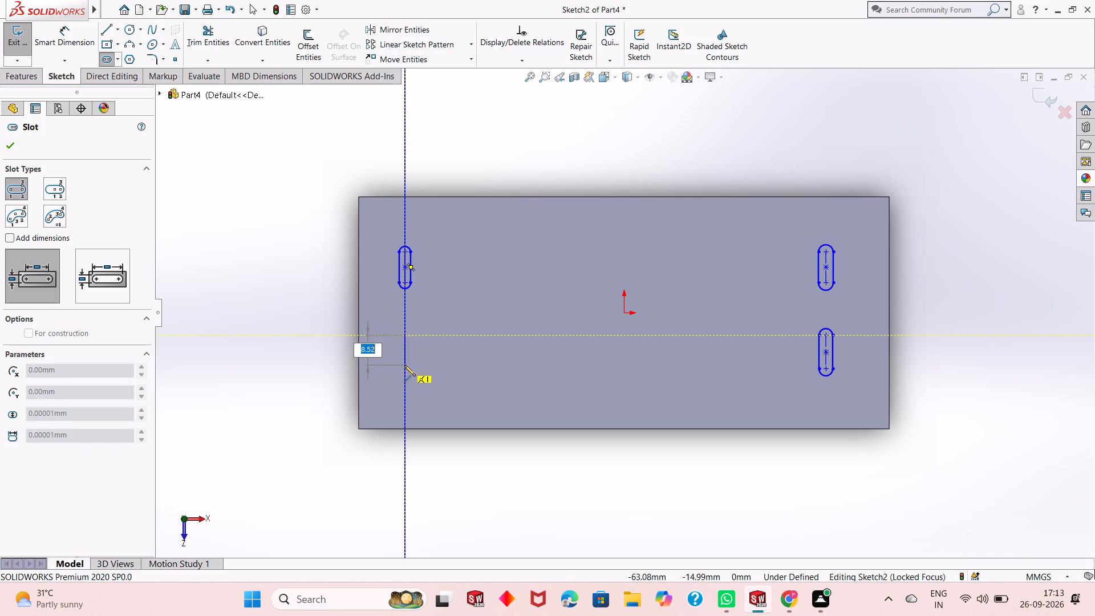
{"action": "left_click", "coordinate": [404, 369]}
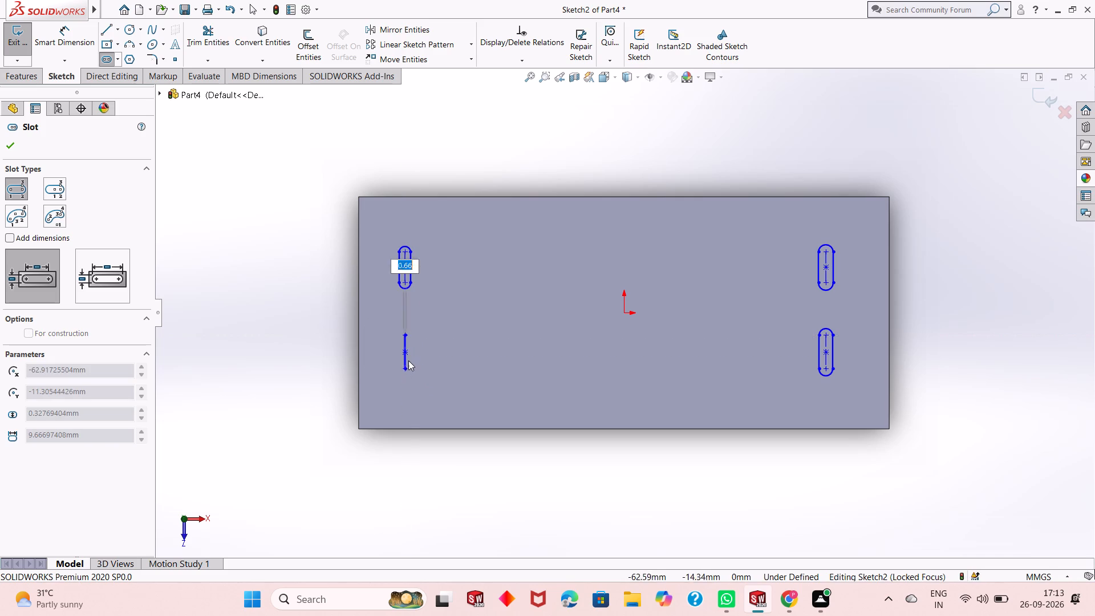
{"action": "left_click", "coordinate": [411, 360]}
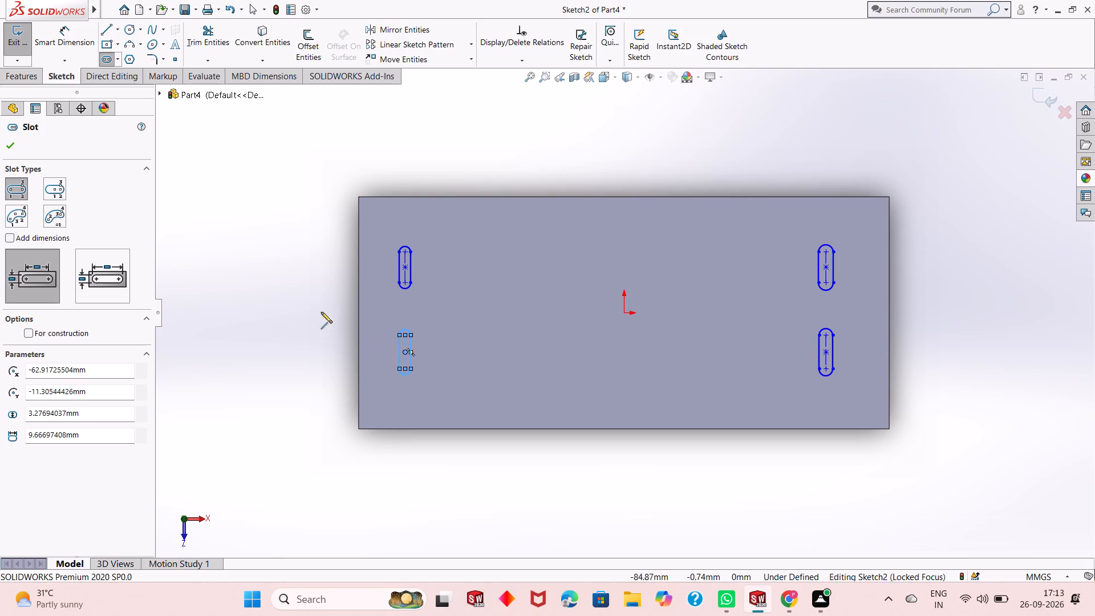
{"action": "right_click", "coordinate": [237, 241]}
{"action": "left_click", "coordinate": [274, 253]}
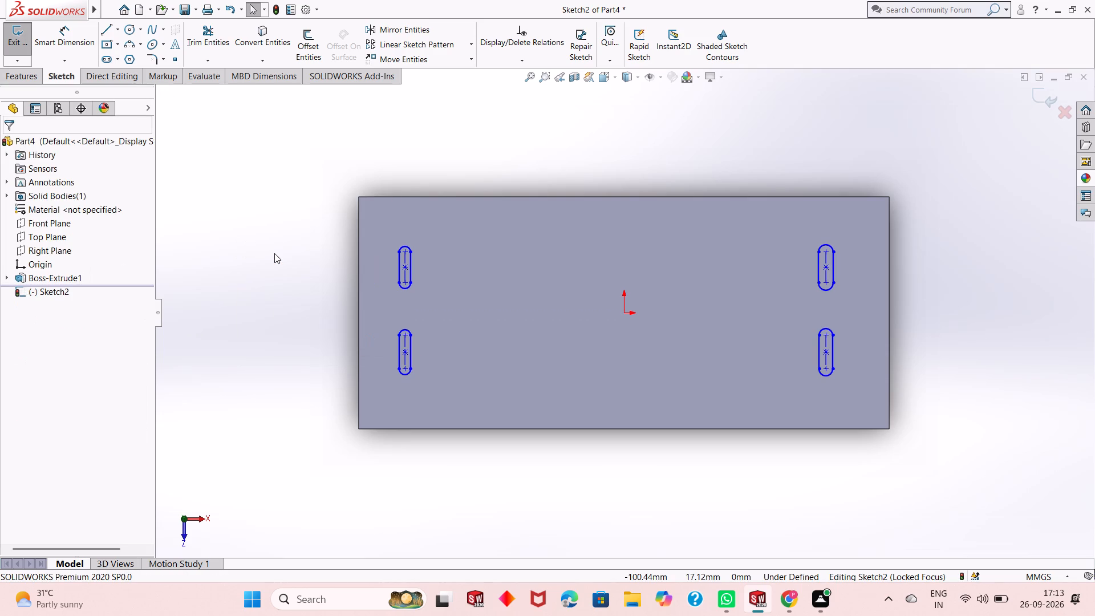
Dimension the centre-to-centre length of the +X end's −Z side slot to 9 mm, and revise it to 12 mm.
{"action": "left_click", "coordinate": [62, 39]}
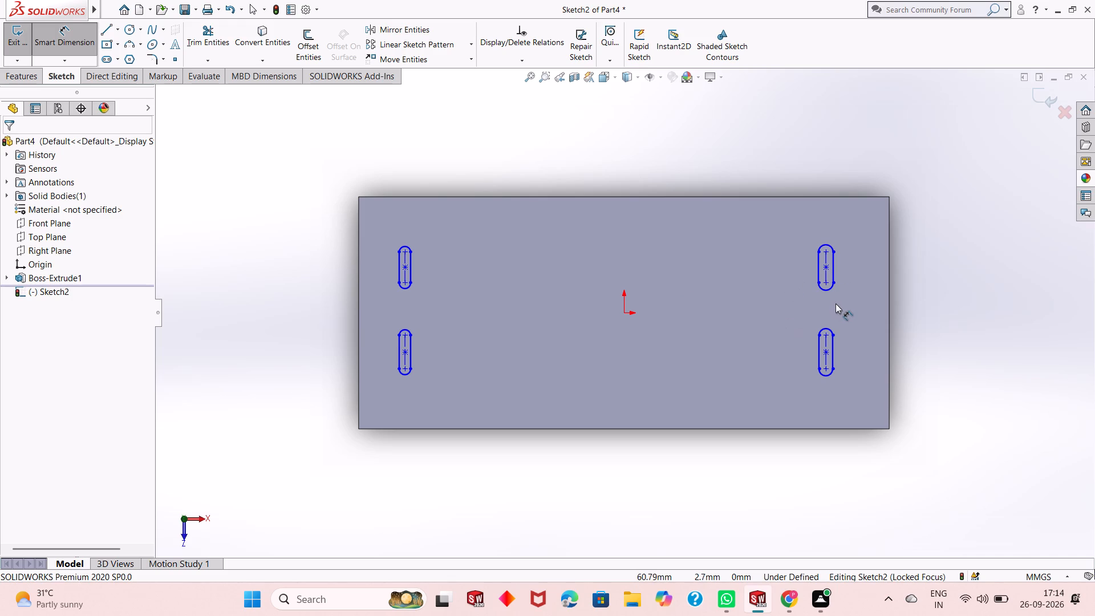
{"action": "scroll", "coordinate": [810, 305], "scroll_direction": "down", "scroll_amount": 3}
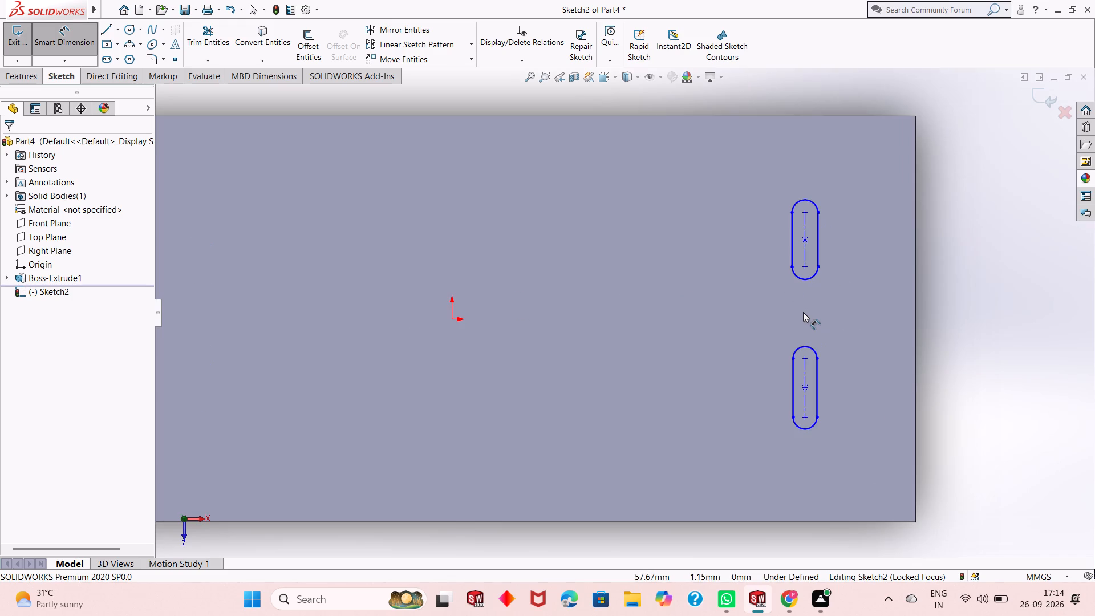
{"action": "scroll", "coordinate": [803, 312], "scroll_direction": "down", "scroll_amount": 1}
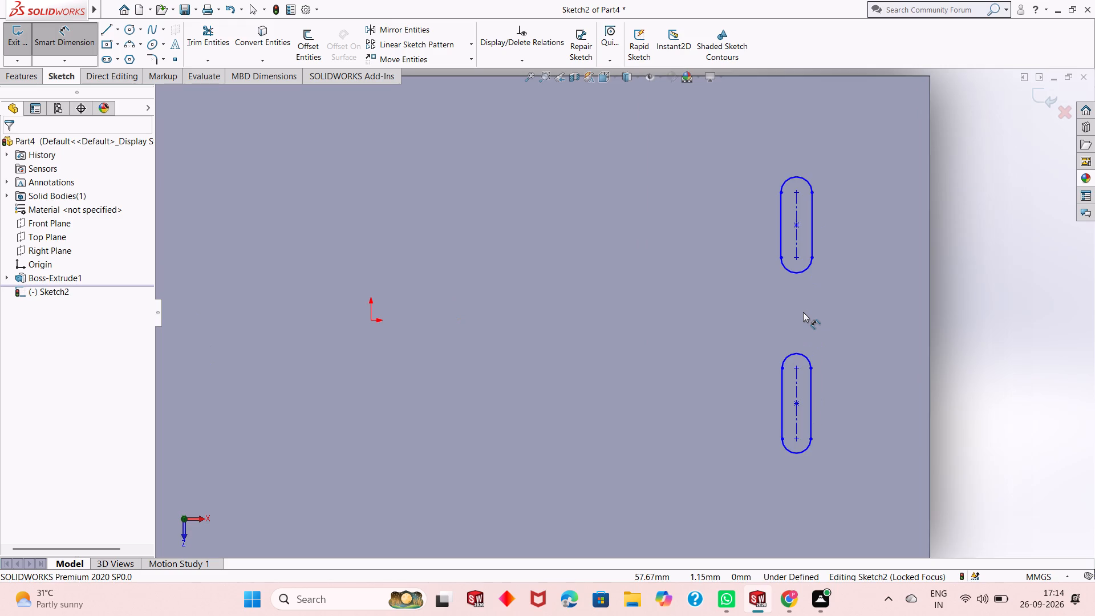
{"action": "scroll", "coordinate": [802, 313], "scroll_direction": "up", "scroll_amount": 2}
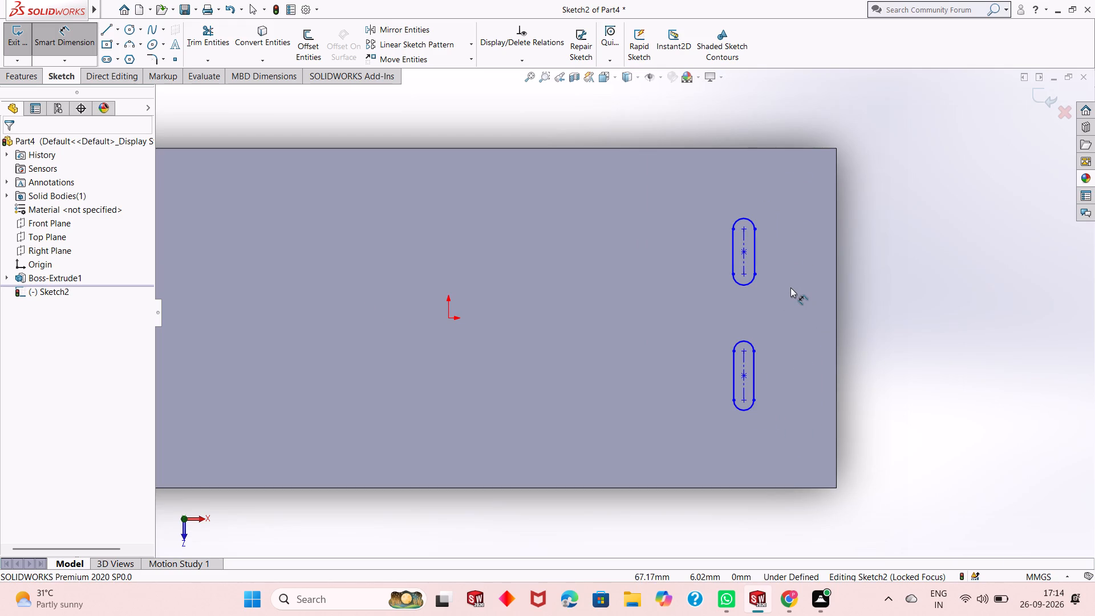
{"action": "left_click", "coordinate": [743, 236]}
{"action": "left_click", "coordinate": [869, 236]}
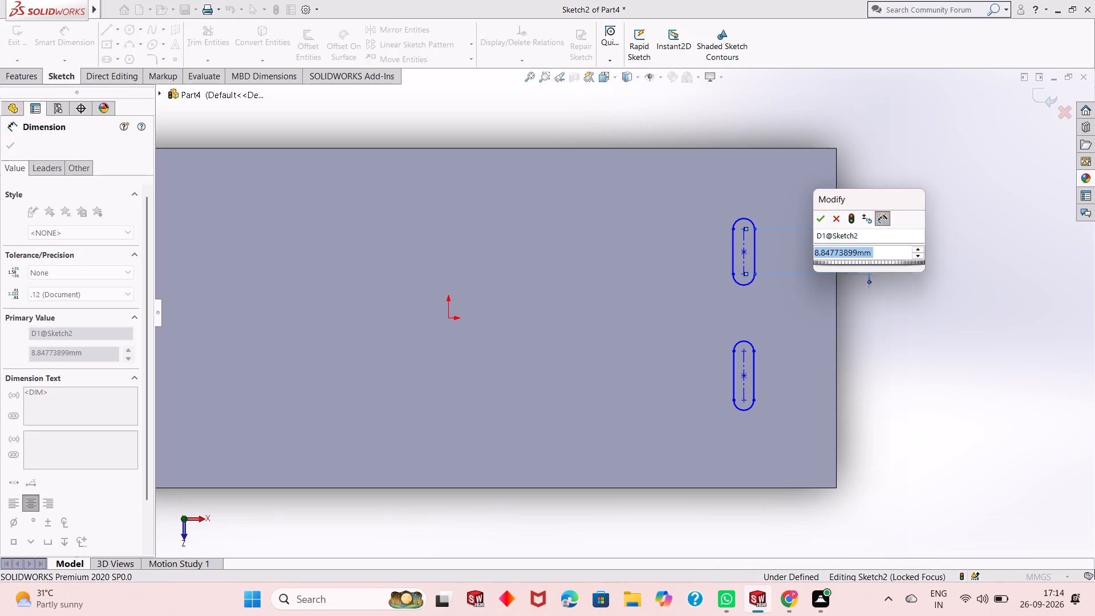
{"action": "key", "text": "9"}
{"action": "key", "text": "Return"}
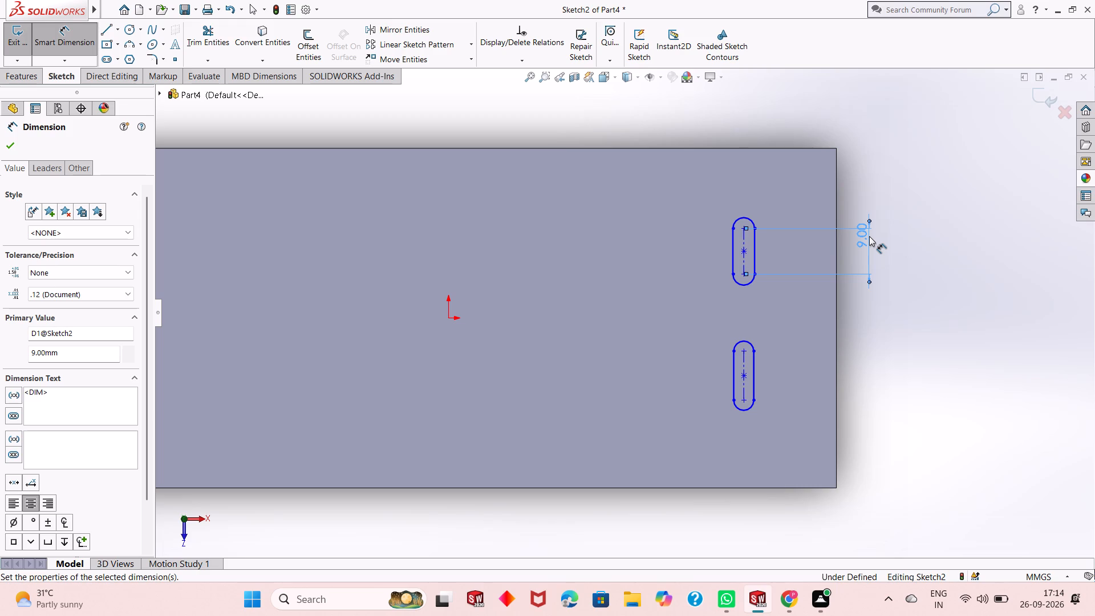
{"action": "double_click", "coordinate": [869, 236]}
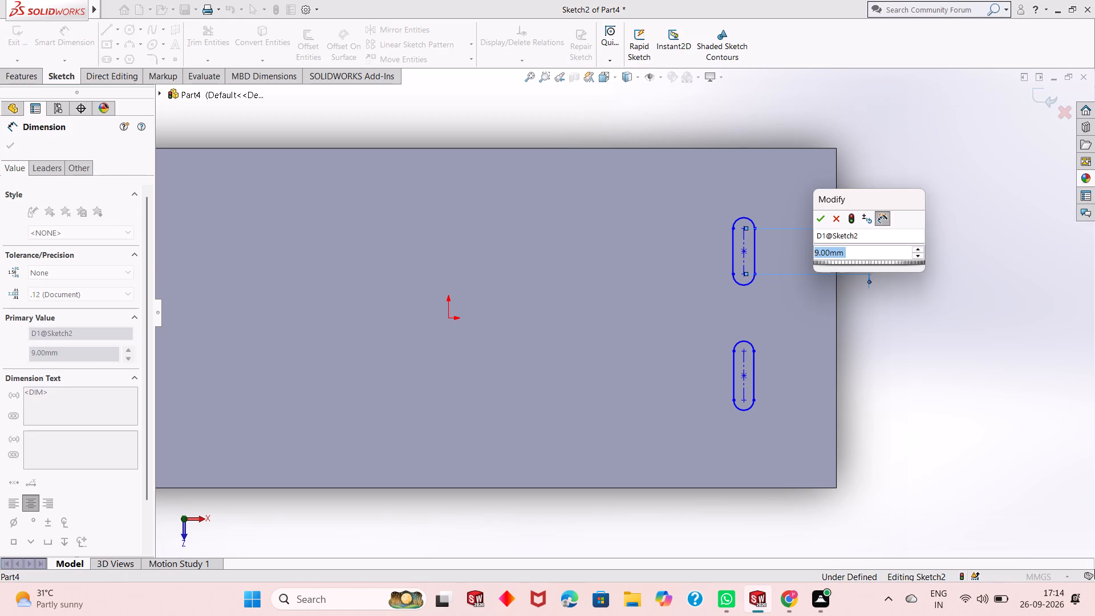
{"action": "type", "text": "12"}
{"action": "key", "text": "Return"}
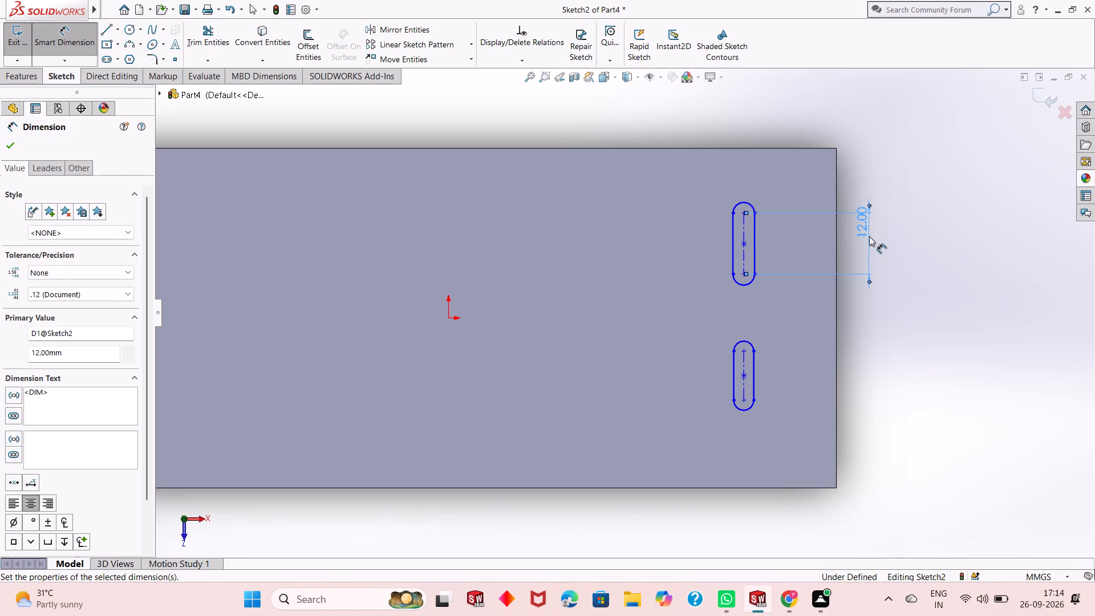
Dimension the centre-to-centre length of the +X end's +Z side slot to 12 mm.
{"action": "left_click", "coordinate": [742, 365]}
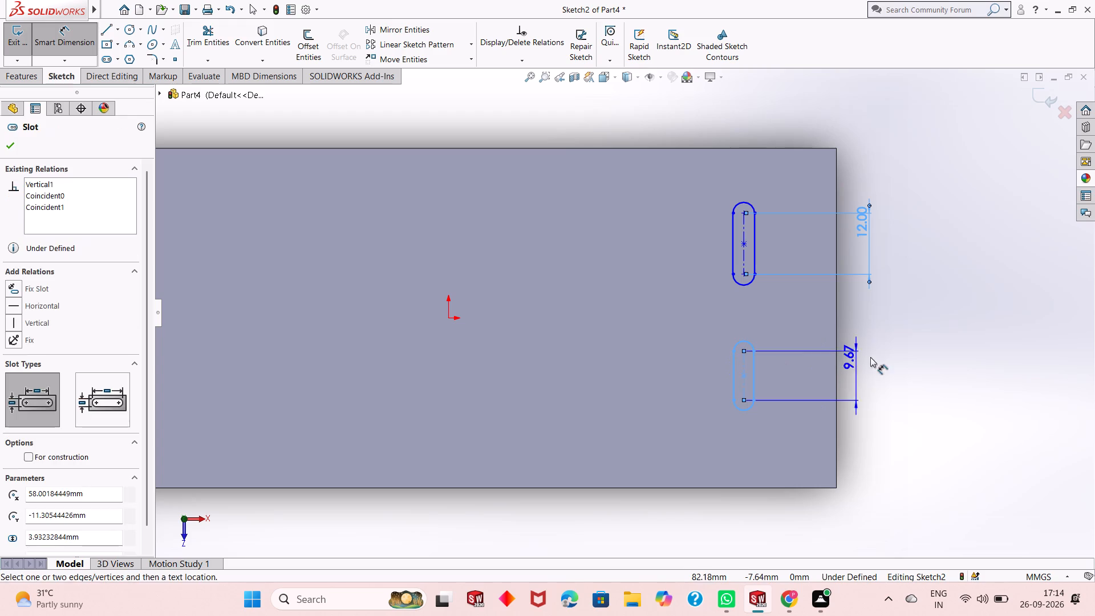
{"action": "left_click", "coordinate": [884, 357]}
{"action": "type", "text": "12"}
{"action": "key", "text": "Return"}
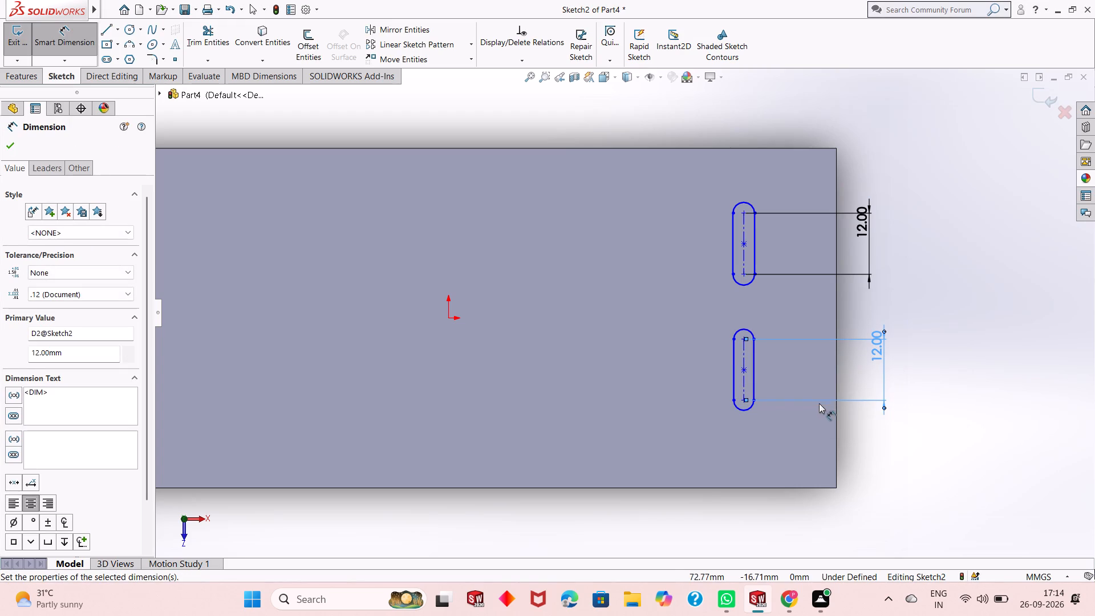
Dimension both +X slots' end radii to 2.5 mm, starting with the +Z side slot at 2 mm and revising it.
{"action": "left_click", "coordinate": [744, 412]}
{"action": "left_click", "coordinate": [917, 506]}
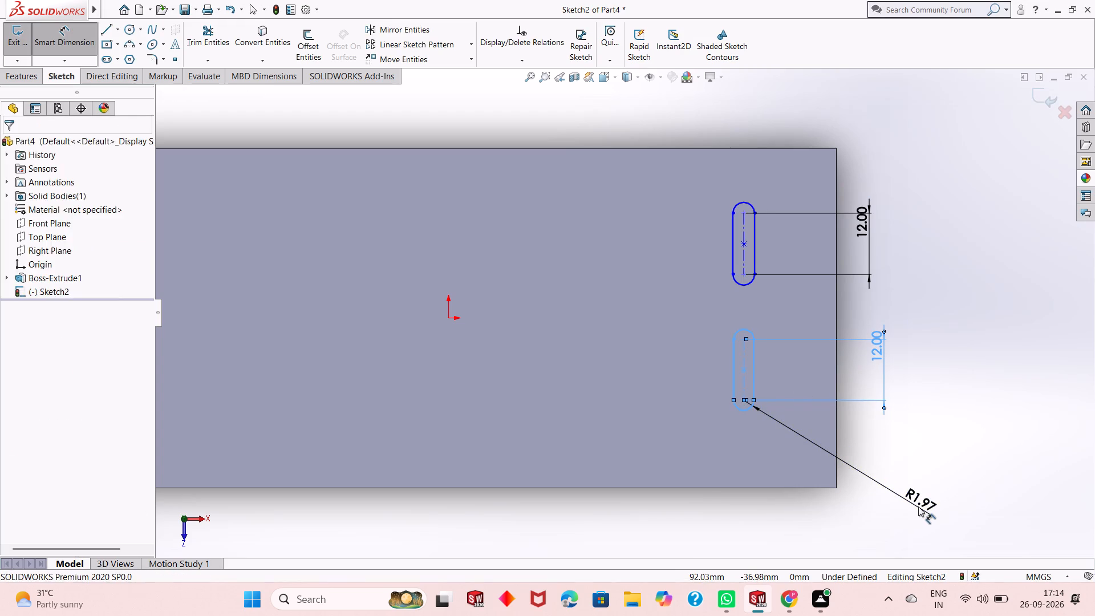
{"action": "key", "text": "2"}
{"action": "key", "text": "Return"}
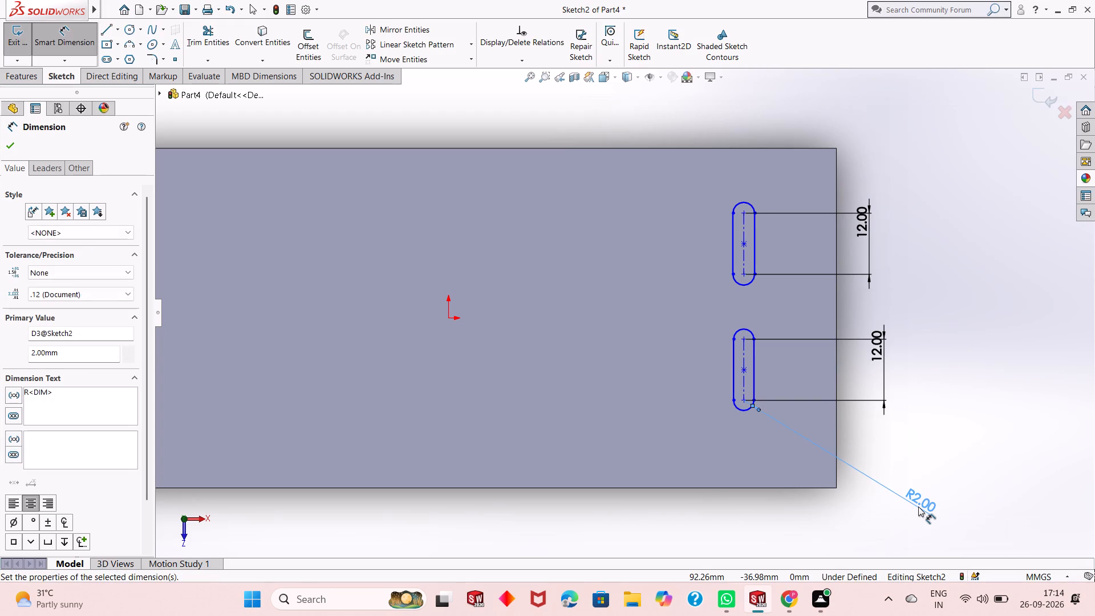
{"action": "double_click", "coordinate": [918, 506]}
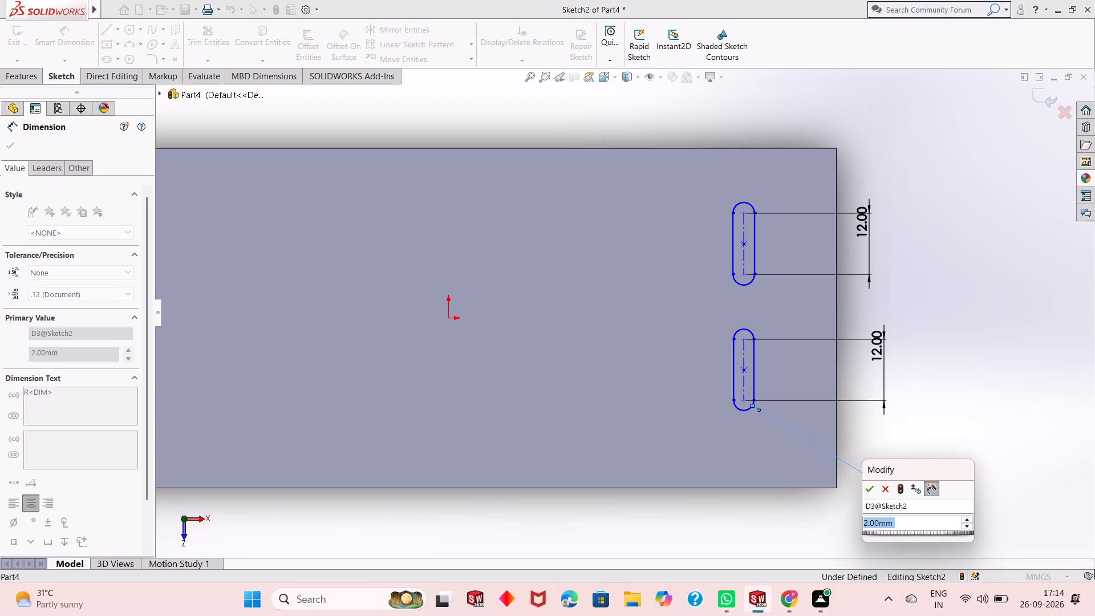
{"action": "type", "text": "2.5"}
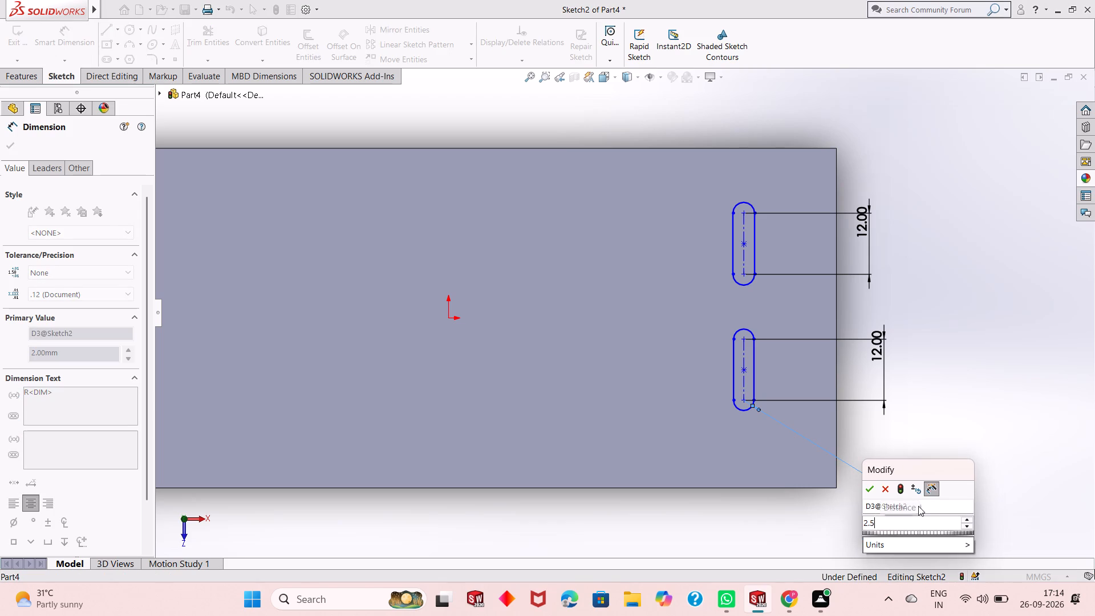
{"action": "key", "text": "Return"}
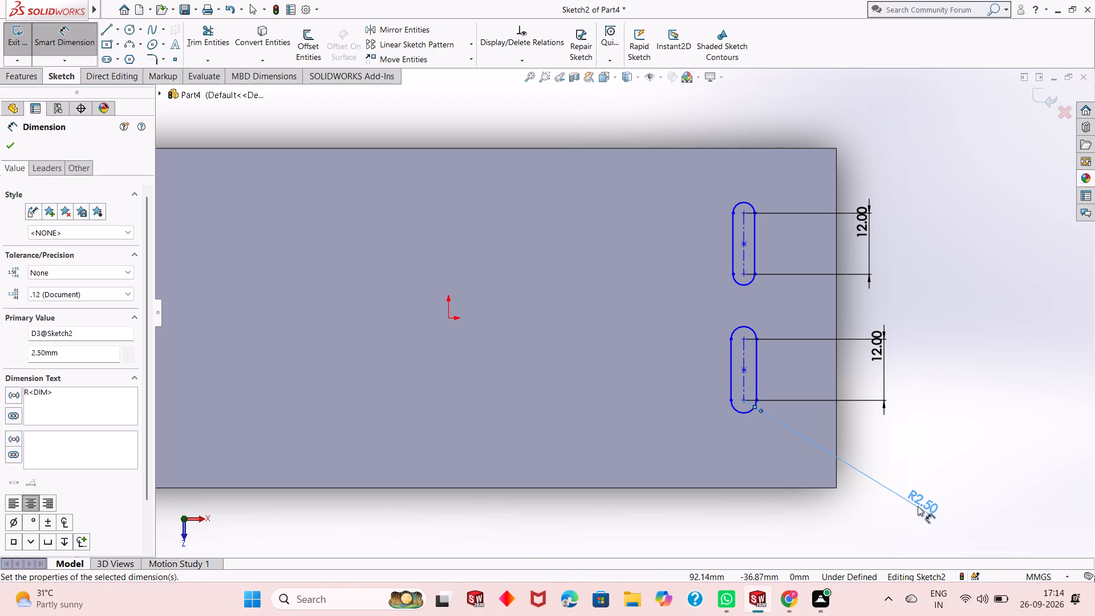
{"action": "left_click", "coordinate": [748, 281]}
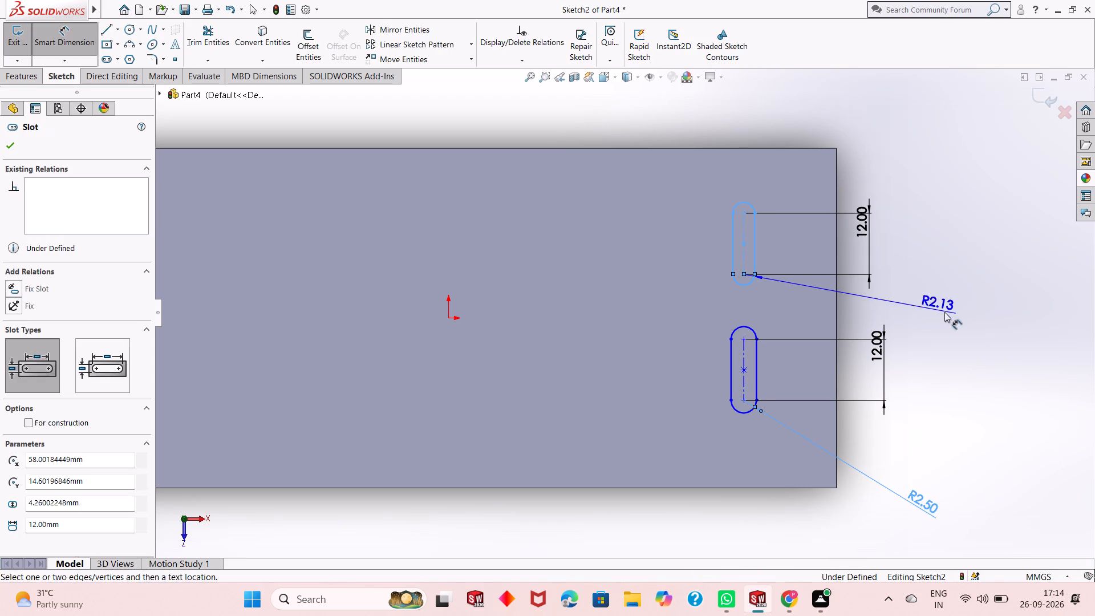
{"action": "left_click", "coordinate": [951, 321]}
{"action": "type", "text": "2.5"}
{"action": "key", "text": "Return"}
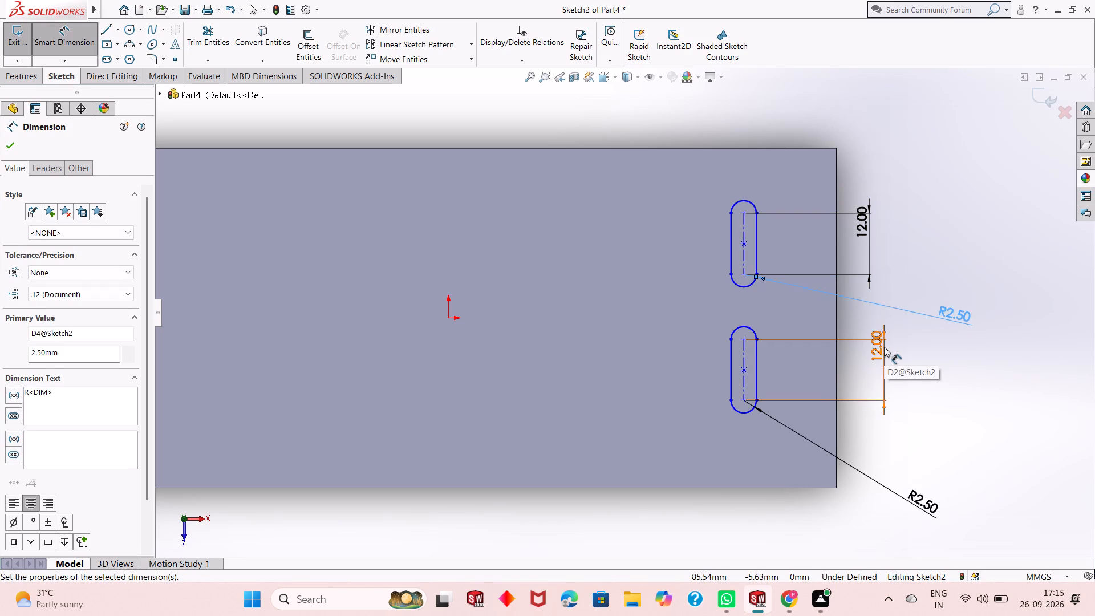
Dimension the gap between the facing arc centres of the two +X slots to 20 mm.
{"action": "left_click", "coordinate": [744, 273]}
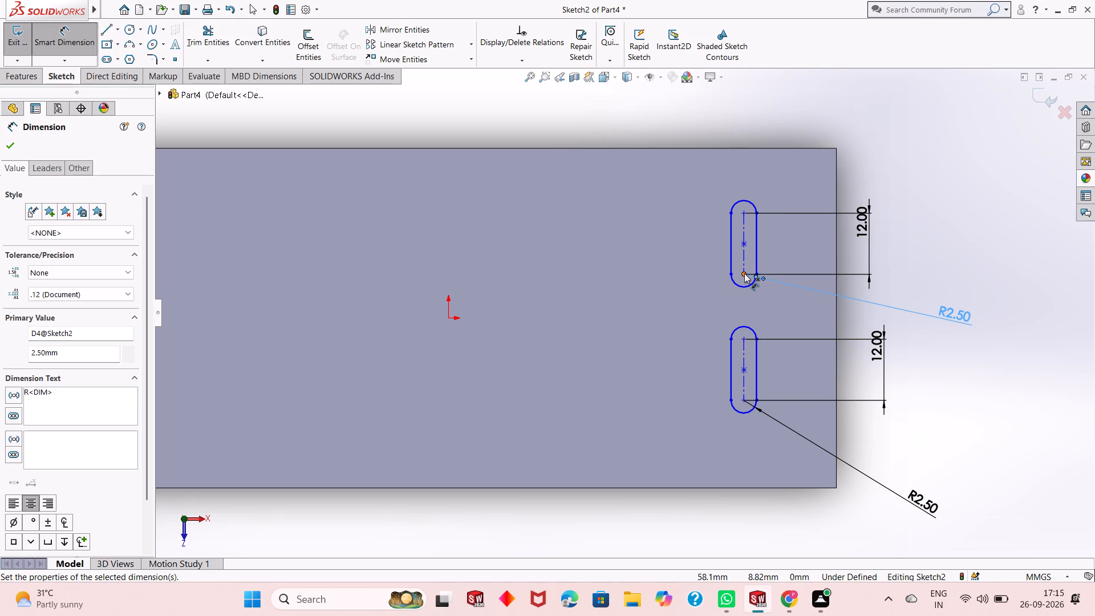
{"action": "left_click", "coordinate": [745, 338]}
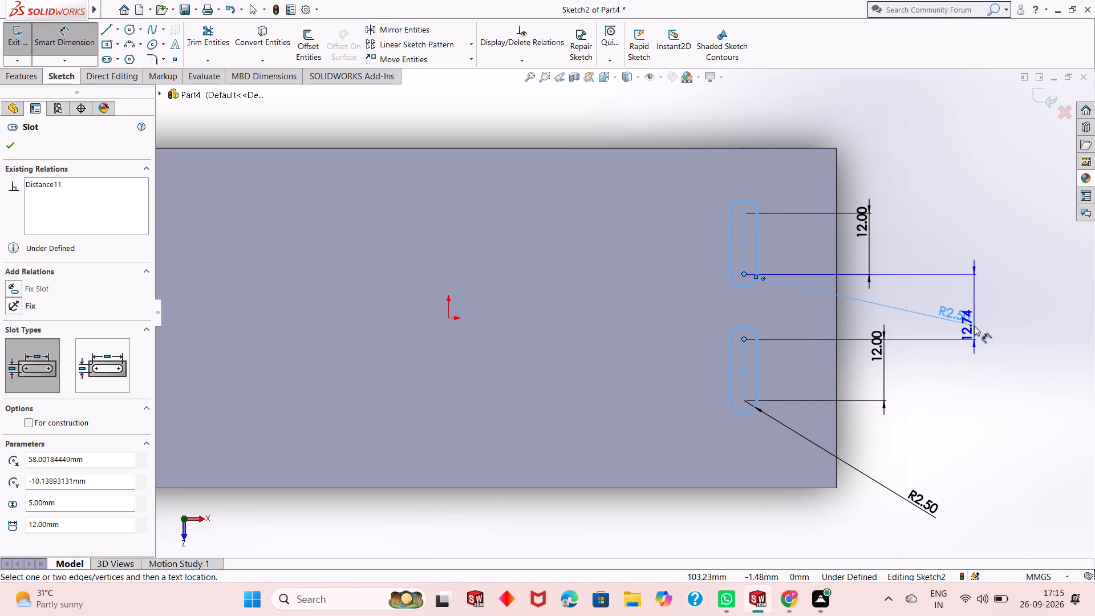
{"action": "left_click", "coordinate": [974, 326]}
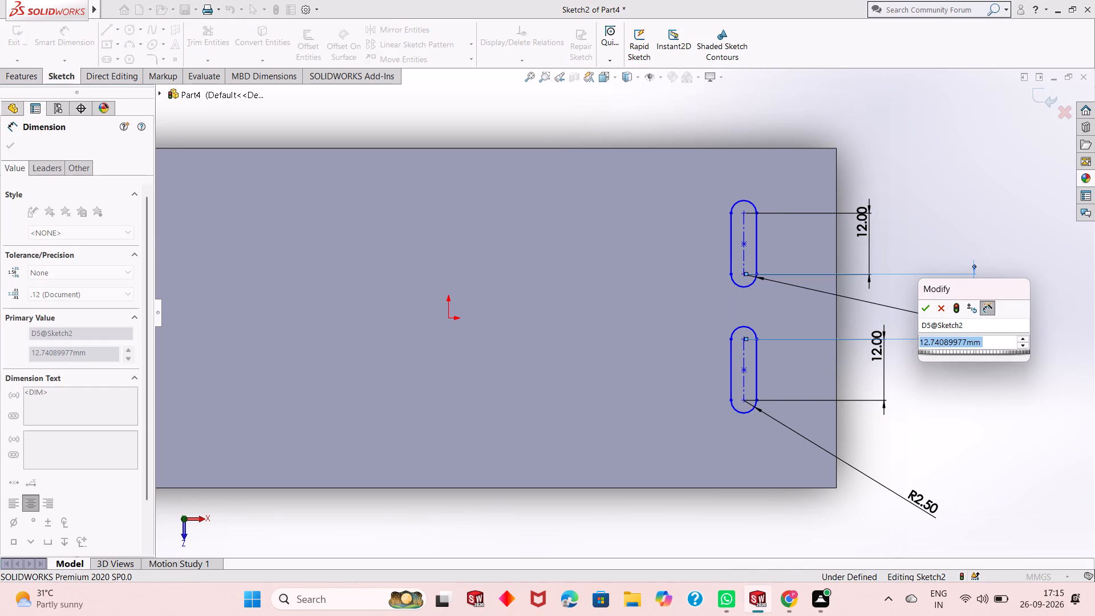
{"action": "type", "text": "20"}
{"action": "key", "text": "Return"}
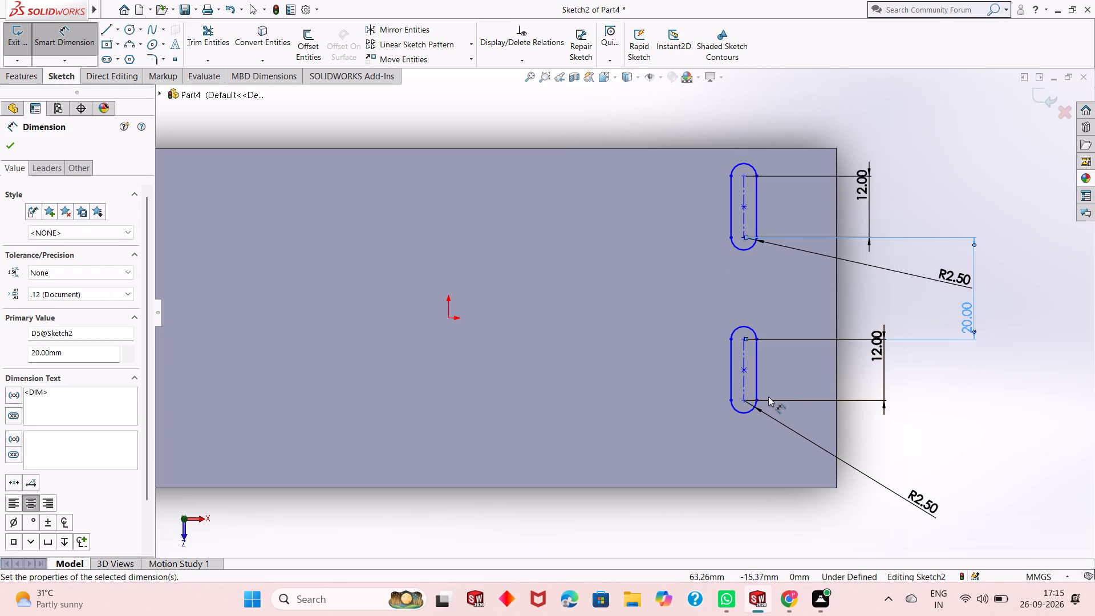
Dimension the +Z side slot's outer arc centre to the plate's +Z edge at 10 mm, revise it to 12 mm, and exit the sketch.
{"action": "left_click", "coordinate": [745, 400]}
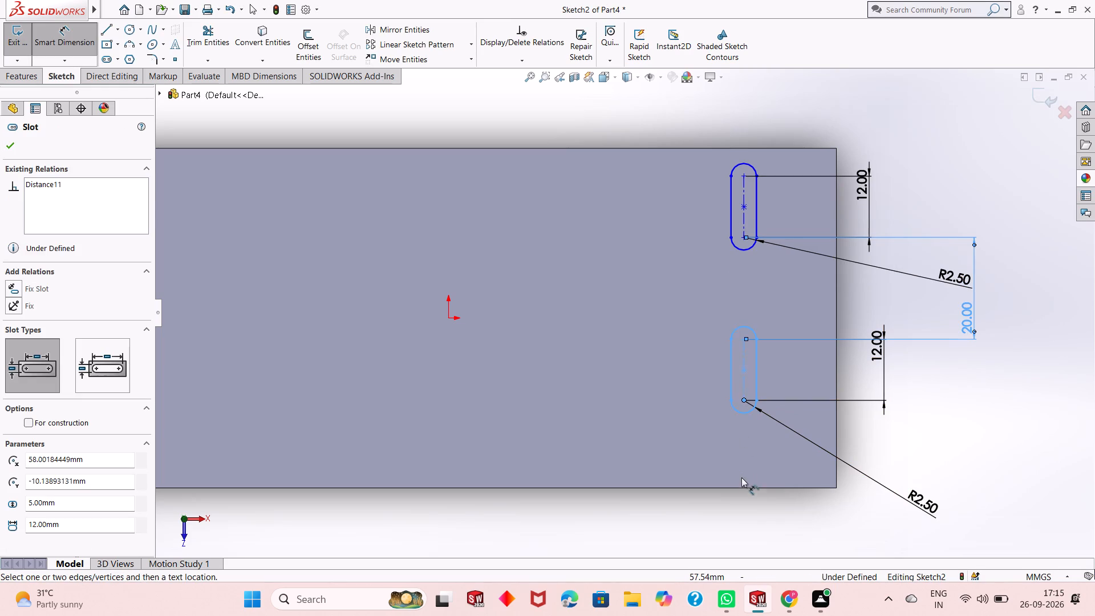
{"action": "left_click", "coordinate": [745, 489]}
{"action": "left_click", "coordinate": [959, 488]}
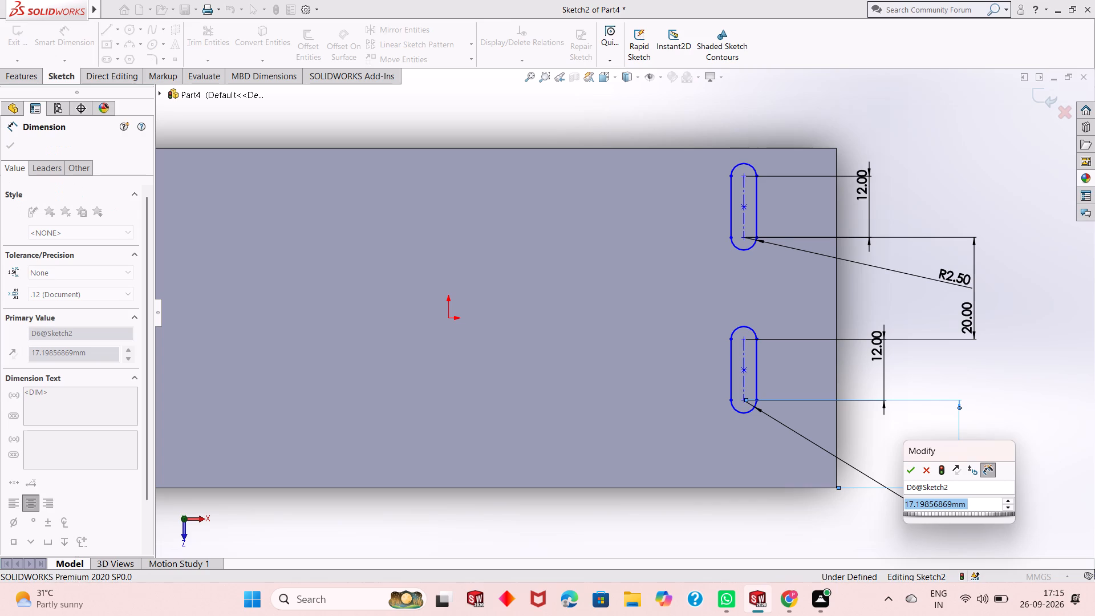
{"action": "type", "text": "10"}
{"action": "key", "text": "Return"}
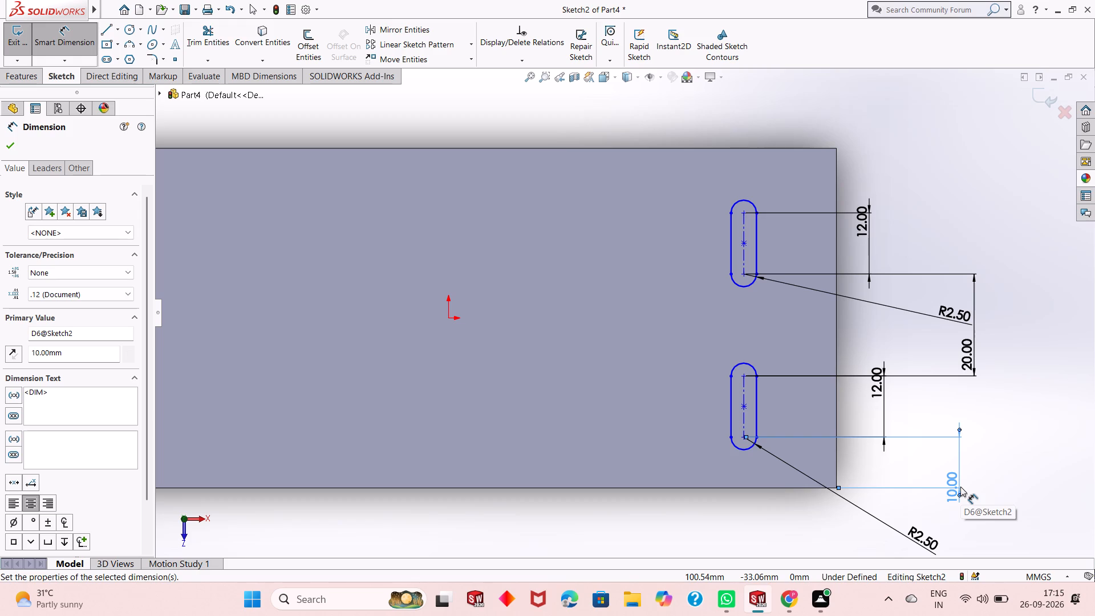
{"action": "double_click", "coordinate": [958, 482]}
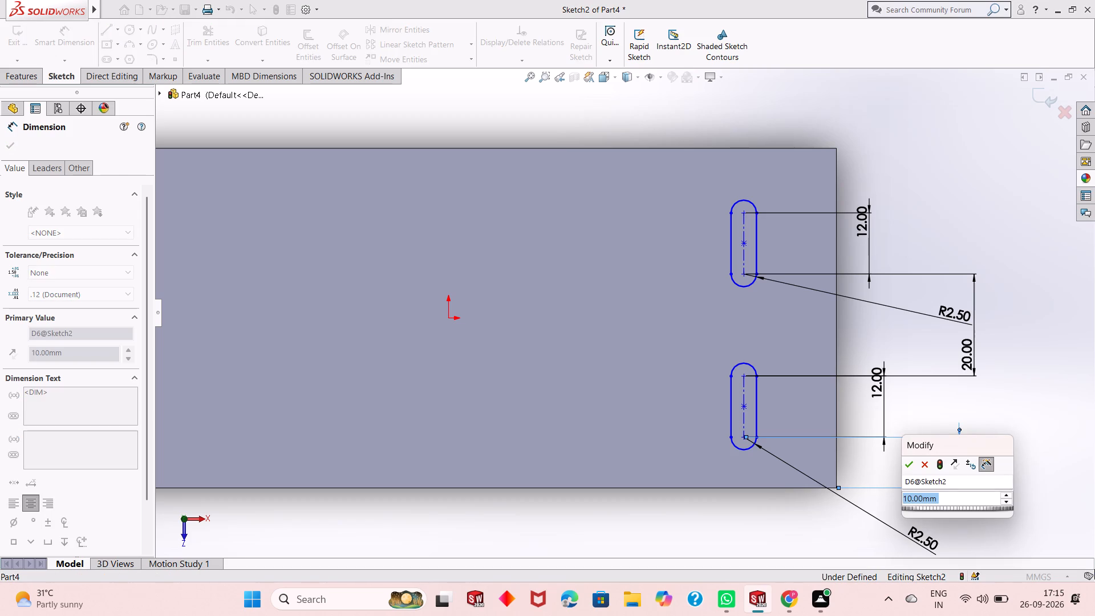
{"action": "type", "text": "12"}
{"action": "key", "text": "Return"}
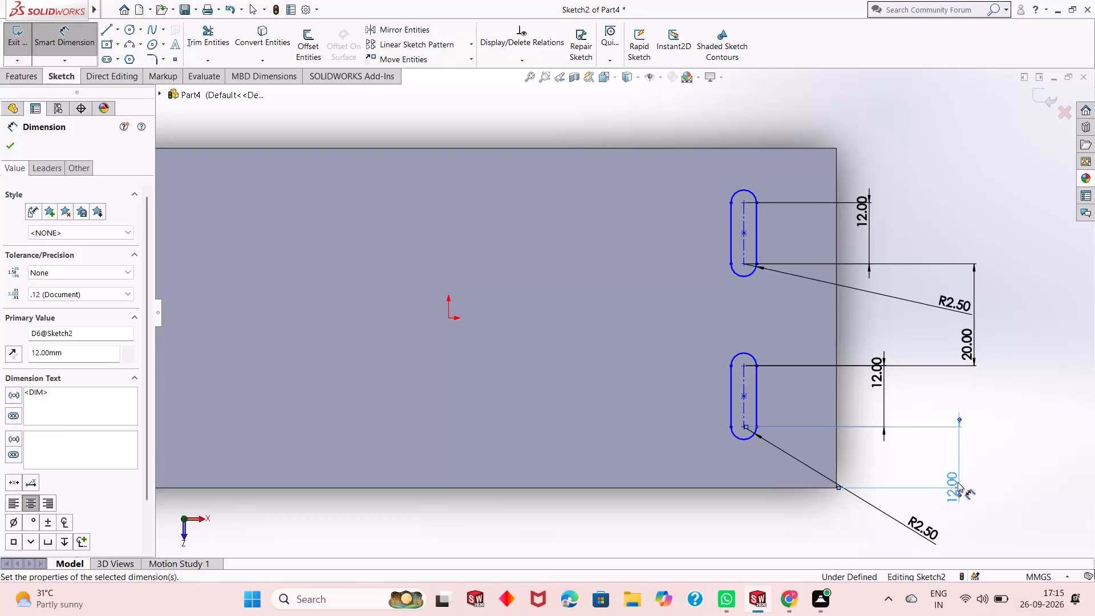
{"action": "key", "text": "Escape"}
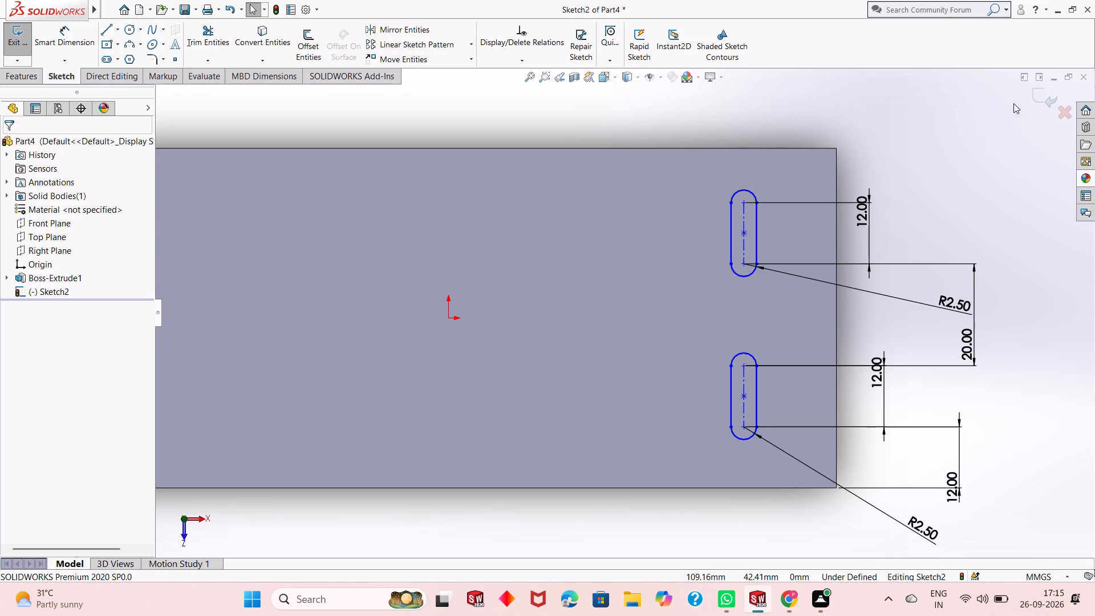
{"action": "left_click", "coordinate": [1040, 103]}
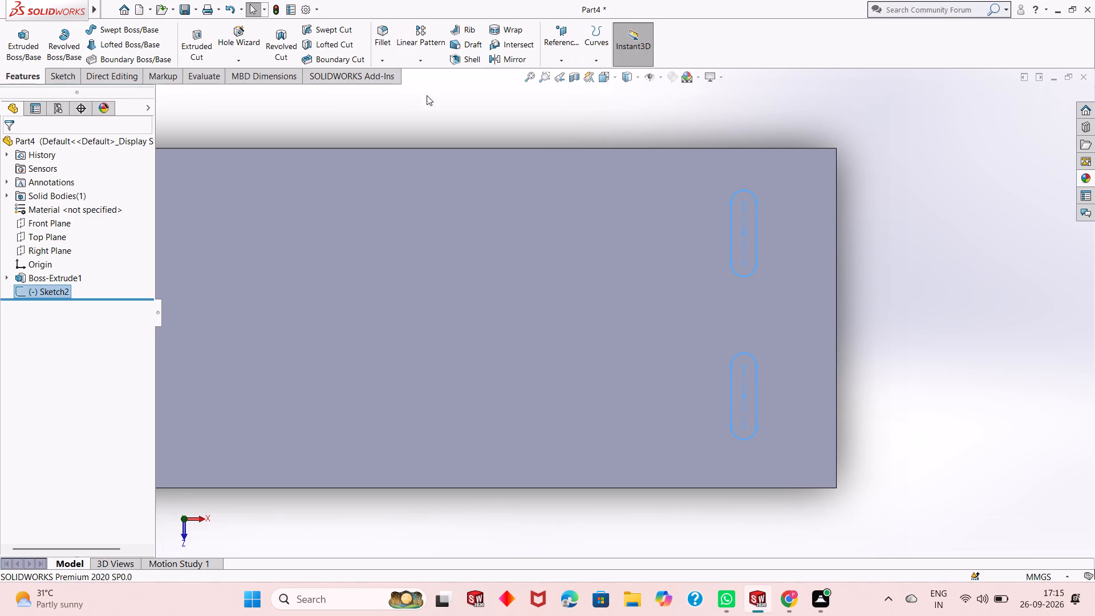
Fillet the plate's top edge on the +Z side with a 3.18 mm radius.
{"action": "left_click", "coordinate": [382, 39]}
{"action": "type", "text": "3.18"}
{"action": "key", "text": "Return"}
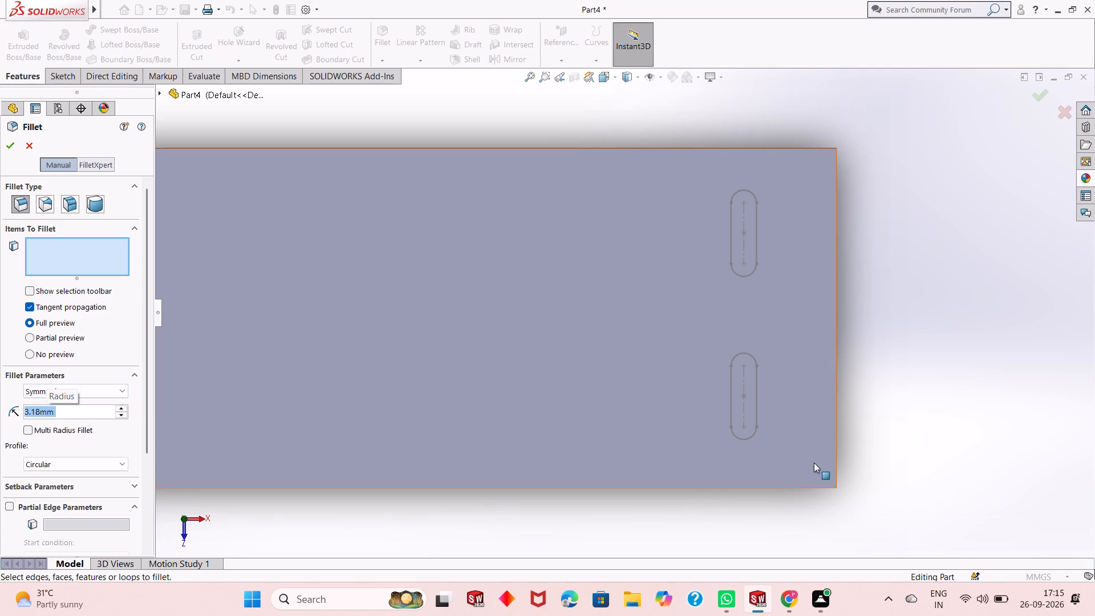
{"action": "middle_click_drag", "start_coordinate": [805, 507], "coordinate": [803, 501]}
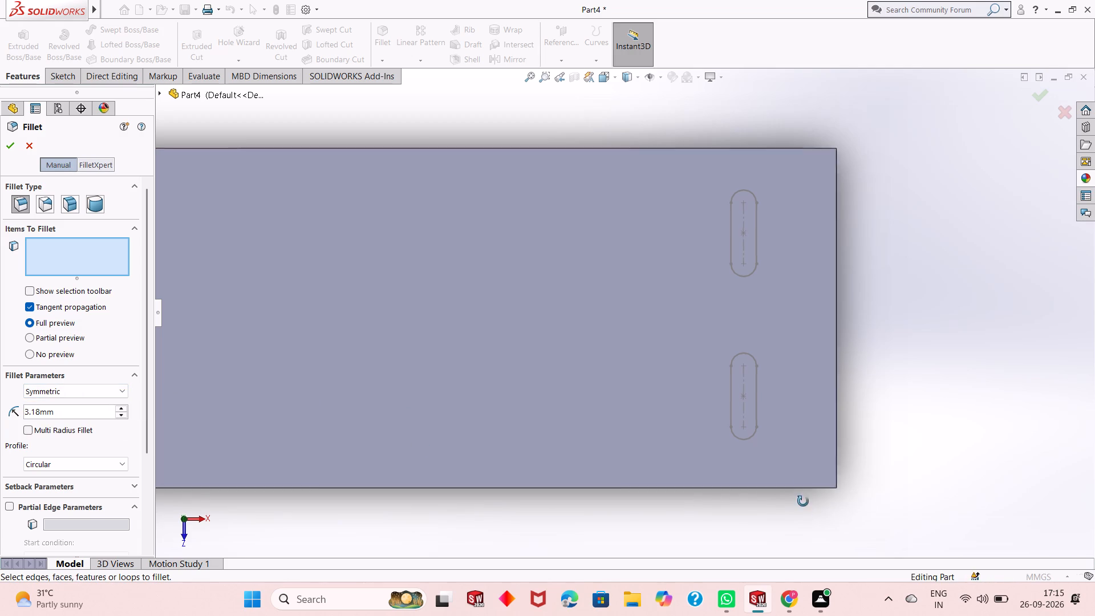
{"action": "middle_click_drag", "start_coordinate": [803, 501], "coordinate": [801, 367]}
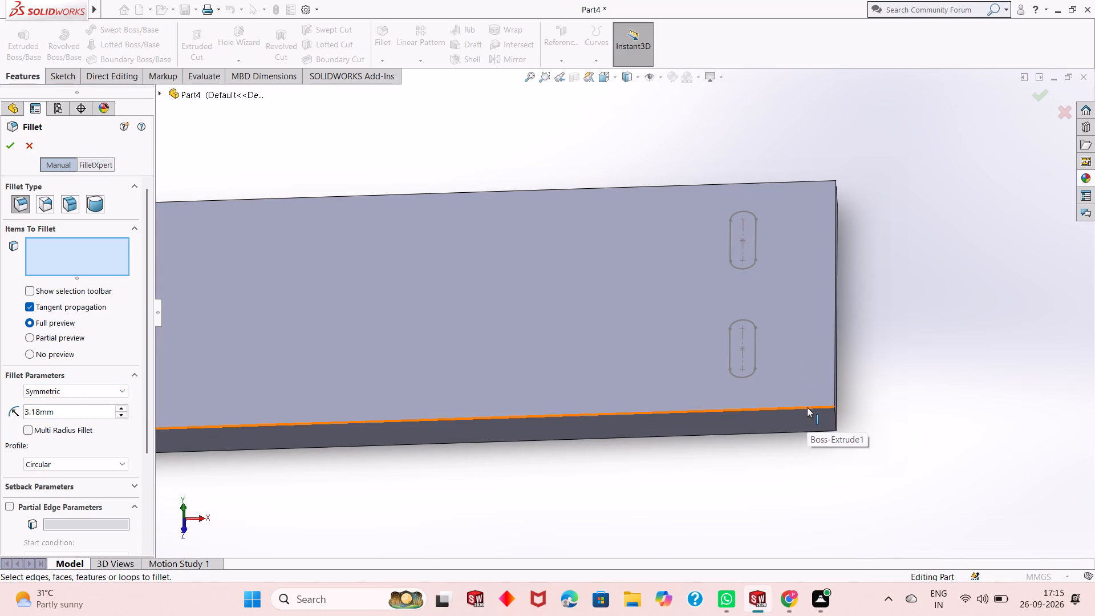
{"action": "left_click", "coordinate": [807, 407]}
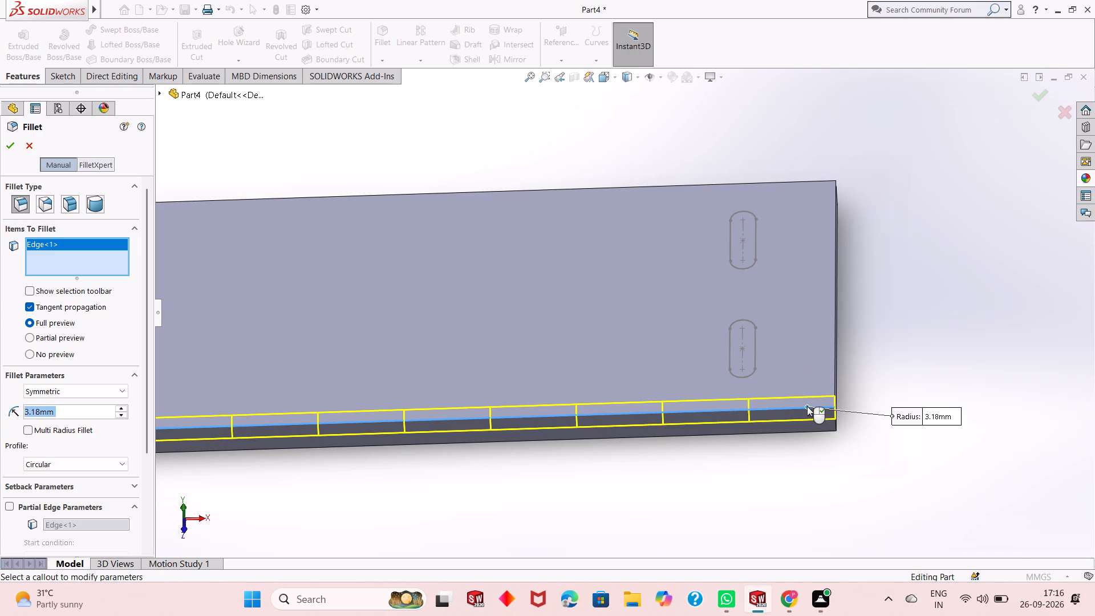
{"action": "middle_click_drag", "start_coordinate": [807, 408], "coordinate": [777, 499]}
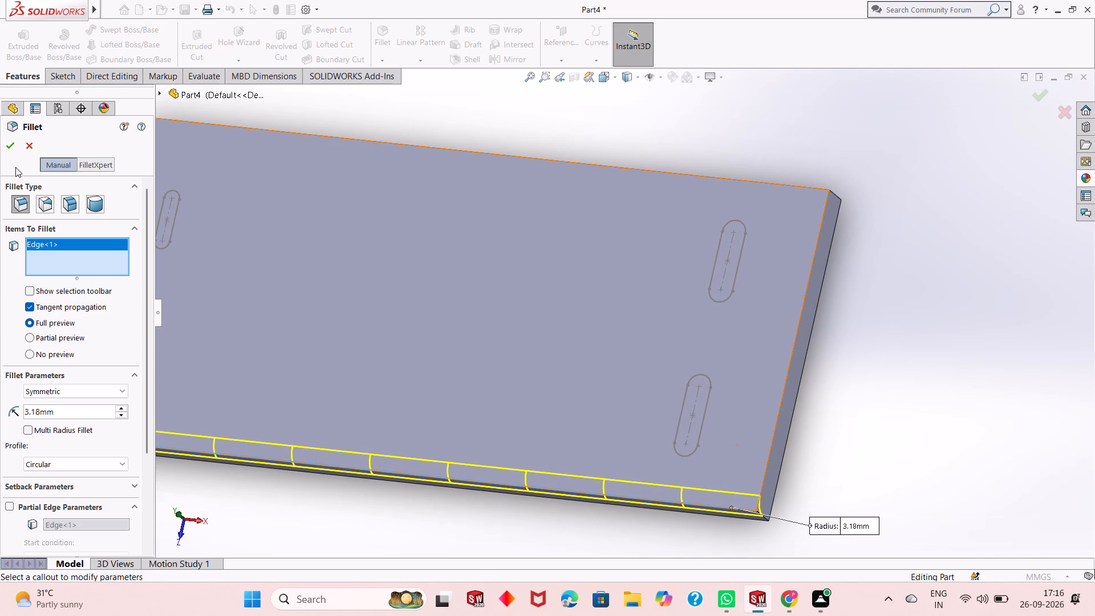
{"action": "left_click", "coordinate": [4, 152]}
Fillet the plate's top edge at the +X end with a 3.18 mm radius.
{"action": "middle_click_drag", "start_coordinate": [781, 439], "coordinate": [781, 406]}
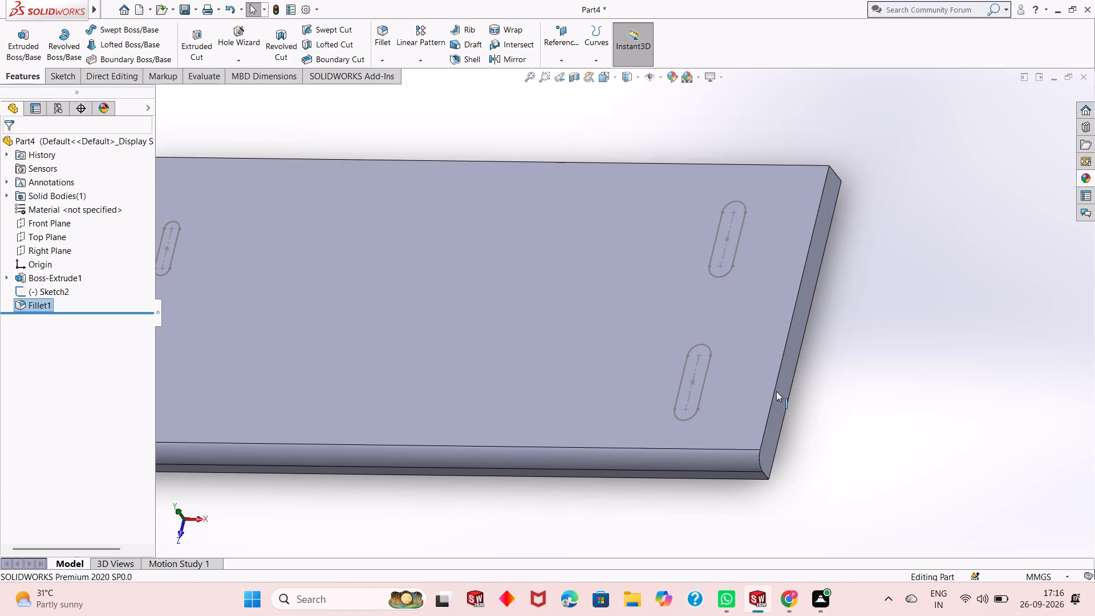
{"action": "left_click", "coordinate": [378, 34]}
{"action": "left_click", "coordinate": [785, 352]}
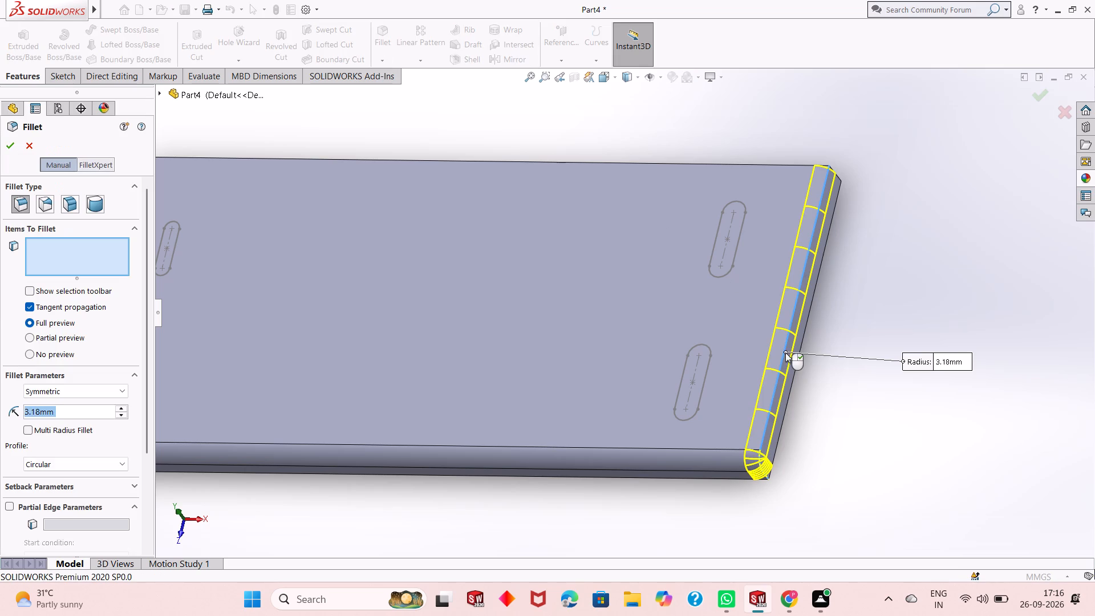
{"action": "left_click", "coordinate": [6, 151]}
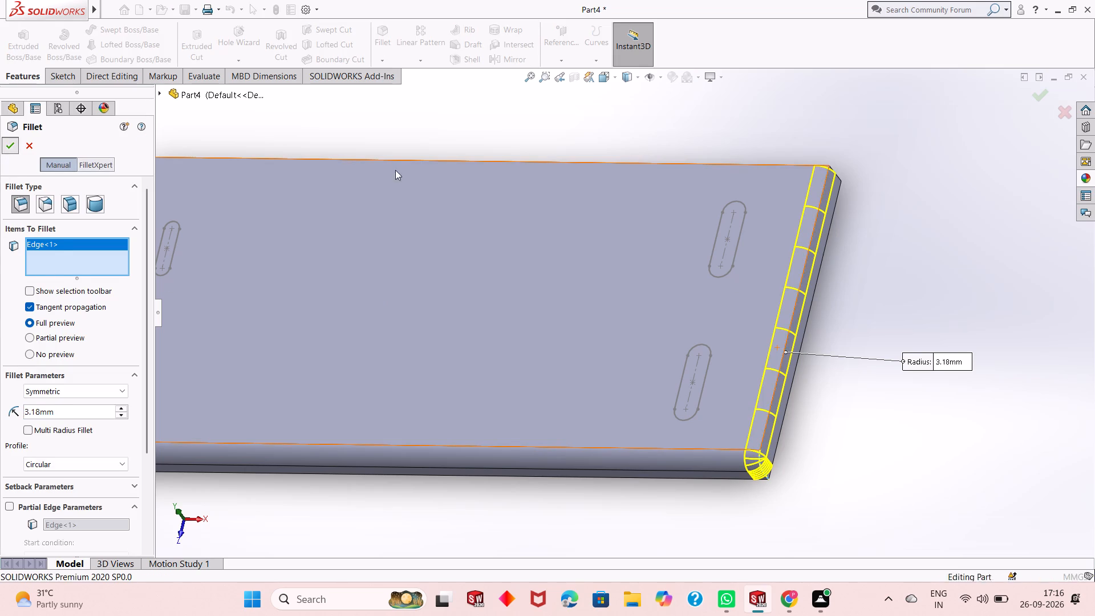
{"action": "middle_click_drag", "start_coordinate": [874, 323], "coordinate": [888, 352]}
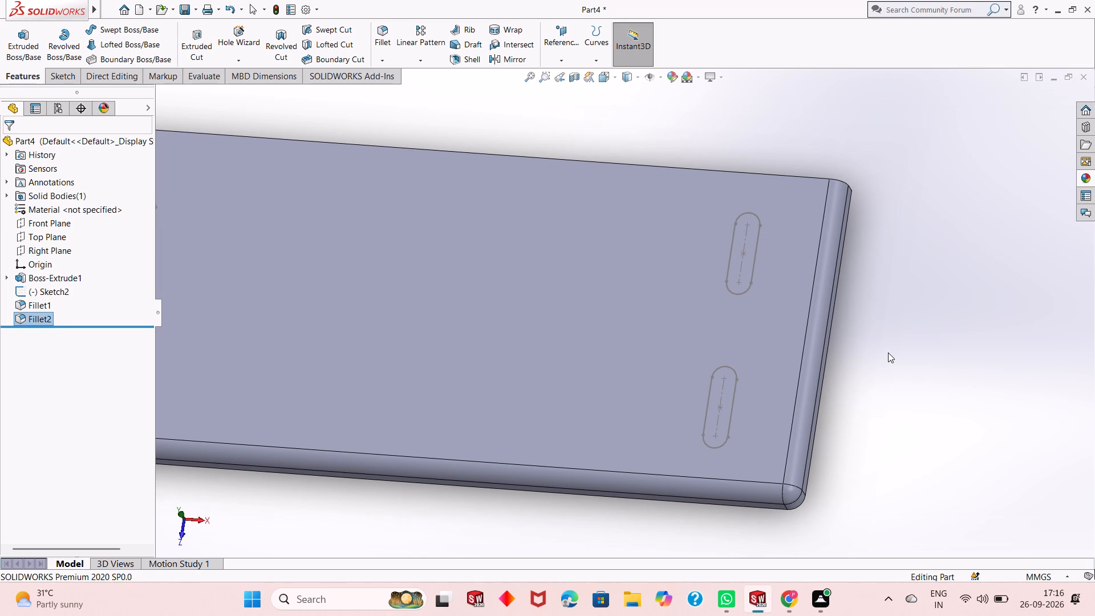
Undo both edge fillets and the entire slot sketch, back to the bare extruded base plate.
{"action": "key", "text": "ctrl+z"}
{"action": "key", "text": "ctrl+z"}
{"action": "key", "text": "ctrl+z"}
{"action": "key", "text": "ctrl+z"}
{"action": "key", "text": "ctrl+z"}
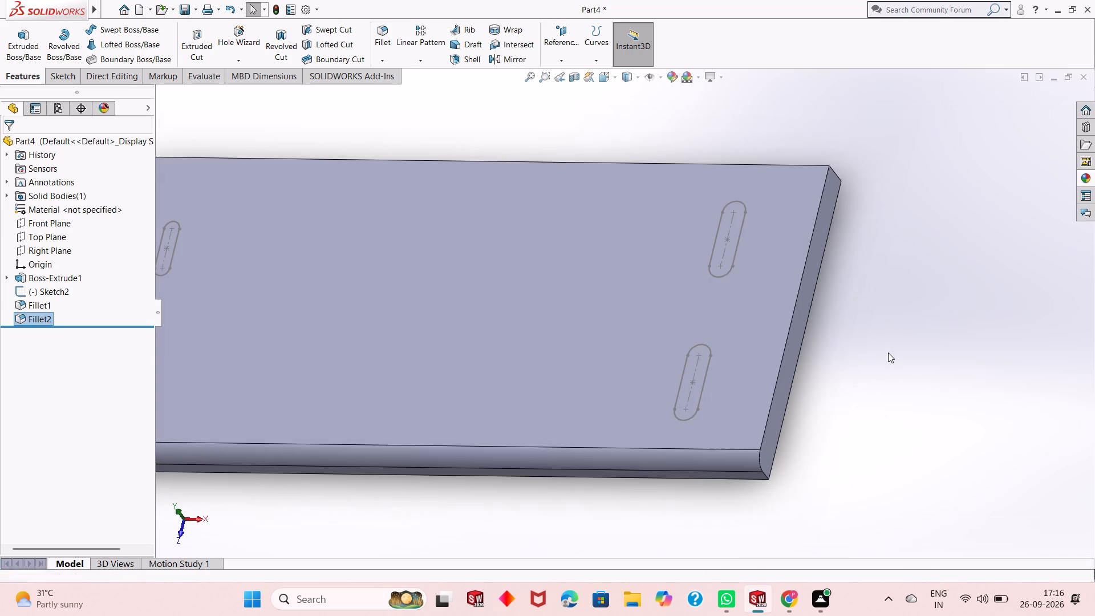
{"action": "key", "text": "ctrl+z"}
{"action": "key", "text": "ctrl+z"}
{"action": "key", "text": "ctrl+z"}
{"action": "key", "text": "ctrl+z"}
{"action": "key", "text": "ctrl+z"}
{"action": "key", "text": "ctrl+z"}
{"action": "key", "text": "ctrl+z"}
{"action": "key", "text": "ctrl+z"}
{"action": "key", "text": "ctrl+z"}
{"action": "key", "text": "ctrl+z"}
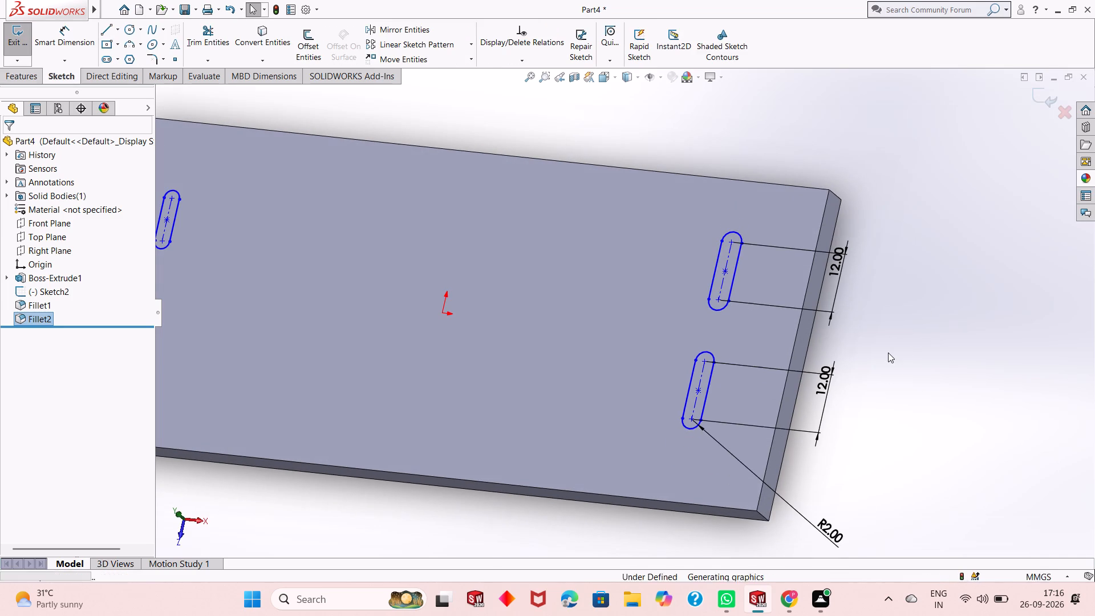
{"action": "key", "text": "ctrl+z"}
{"action": "key", "text": "ctrl+z"}
{"action": "key", "text": "ctrl+z"}
{"action": "key", "text": "ctrl+z"}
{"action": "key", "text": "ctrl+z"}
{"action": "key", "text": "ctrl+z"}
{"action": "key", "text": "ctrl+z"}
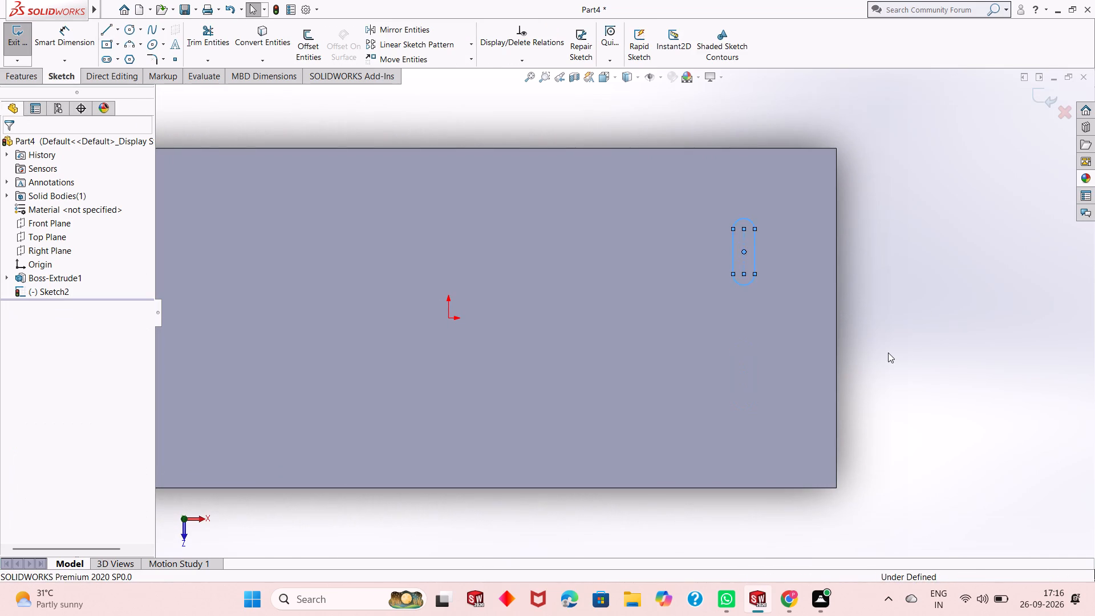
{"action": "key", "text": "ctrl+z"}
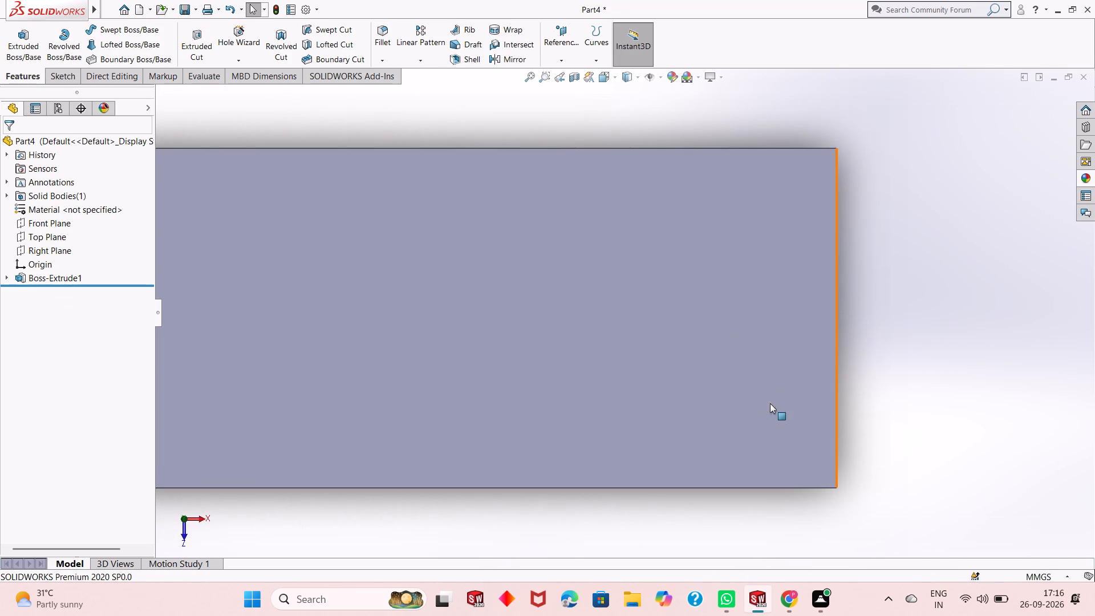
Sketch a centre rectangle on the plate's top face from the origin, about 45.5 mm wide along X and reaching both long edges.
{"action": "scroll", "coordinate": [623, 392], "scroll_direction": "up", "scroll_amount": 2}
{"action": "middle_click_drag", "start_coordinate": [606, 397], "coordinate": [643, 217]}
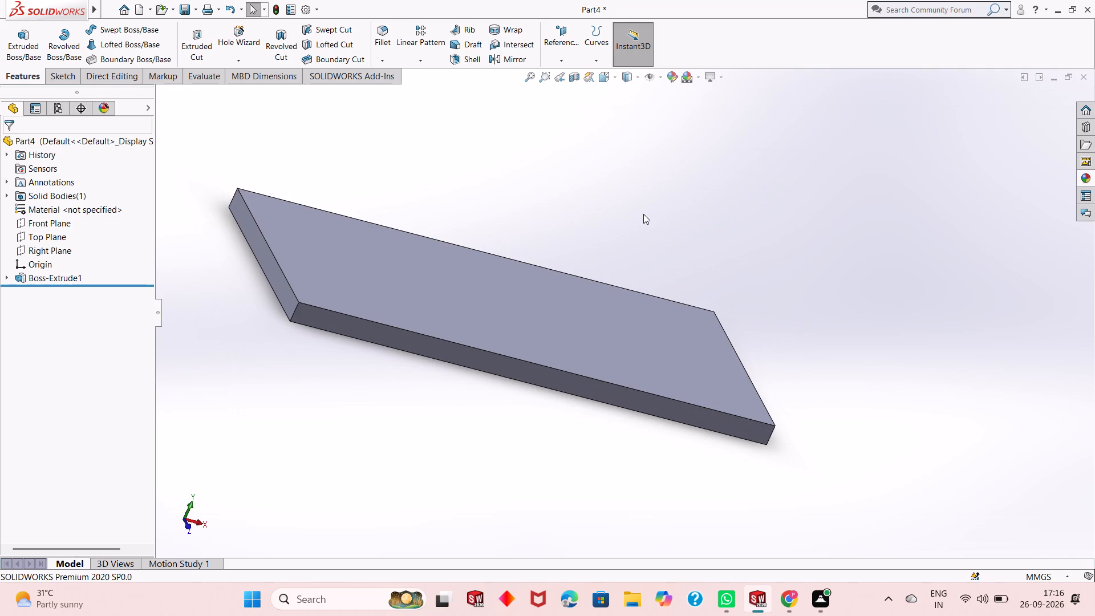
{"action": "left_click", "coordinate": [552, 312]}
{"action": "left_click", "coordinate": [600, 284]}
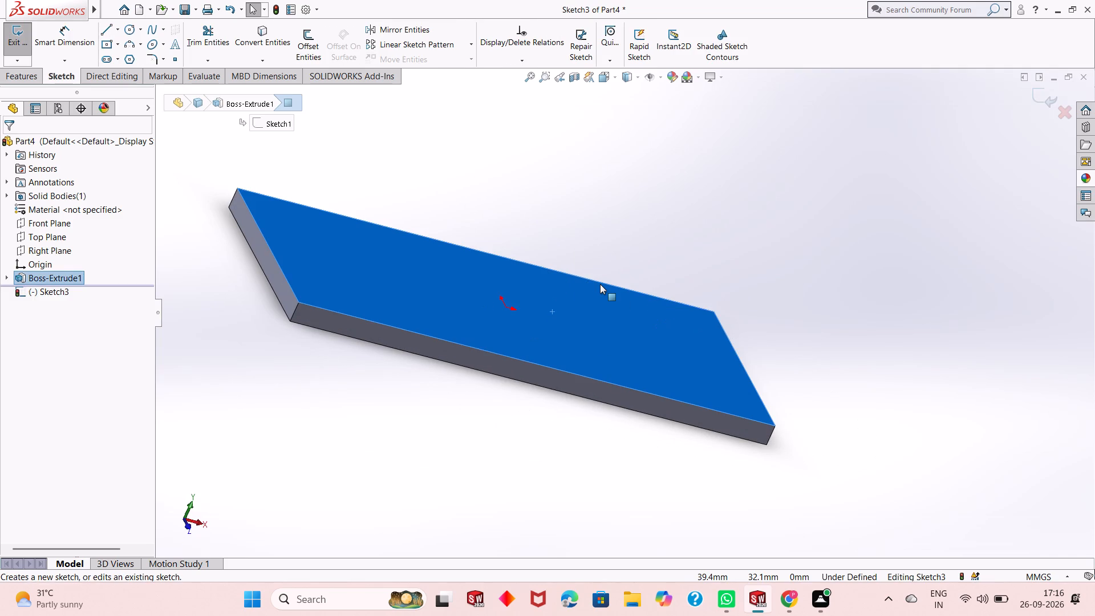
{"action": "key", "text": "ctrl+8"}
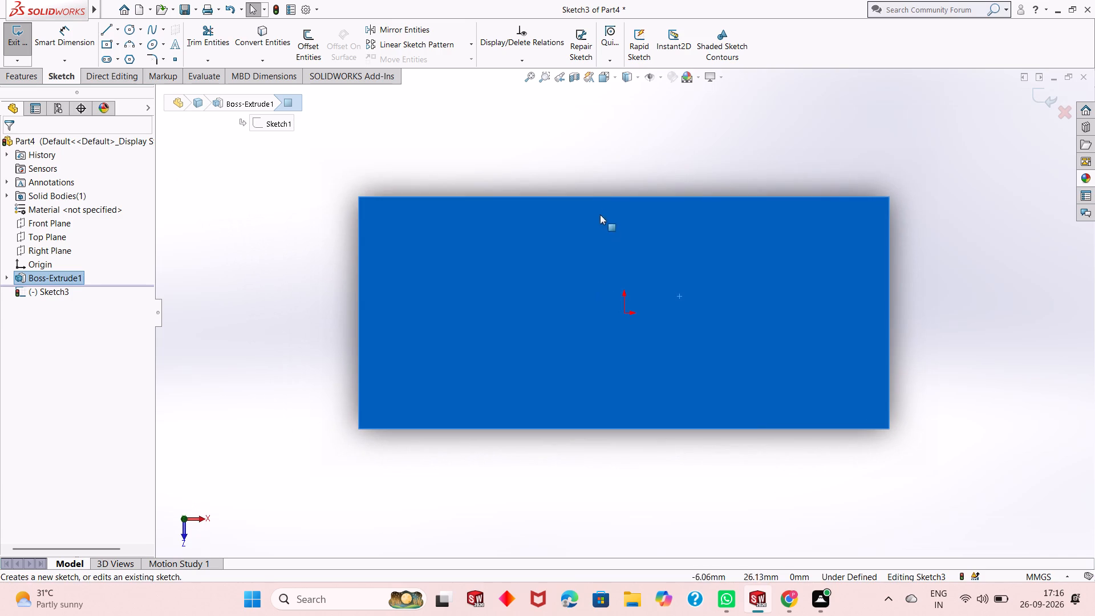
{"action": "left_click", "coordinate": [574, 145]}
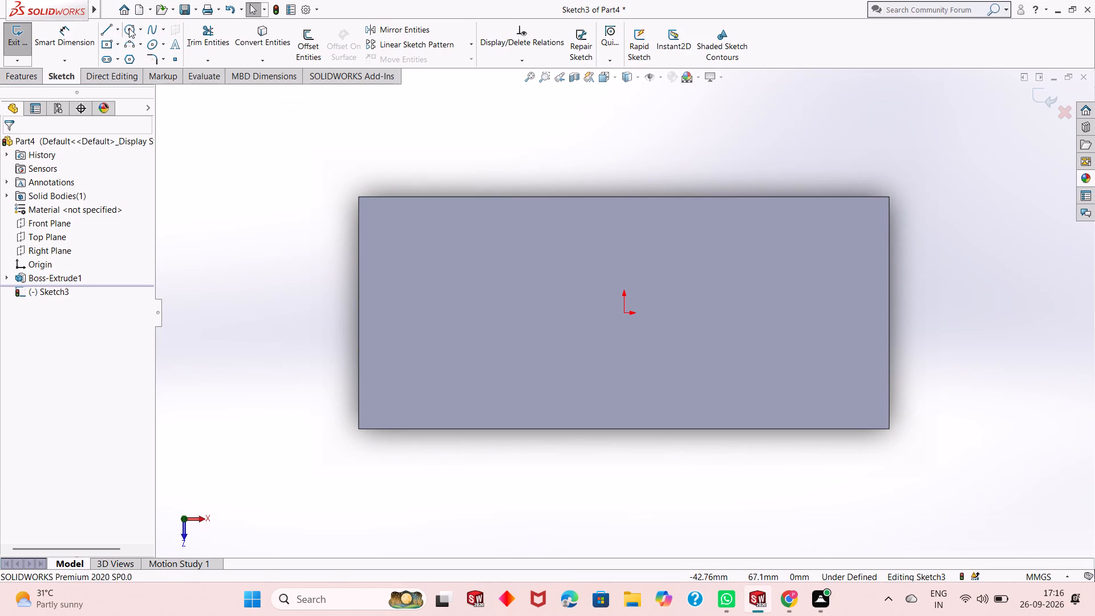
{"action": "left_click", "coordinate": [110, 46]}
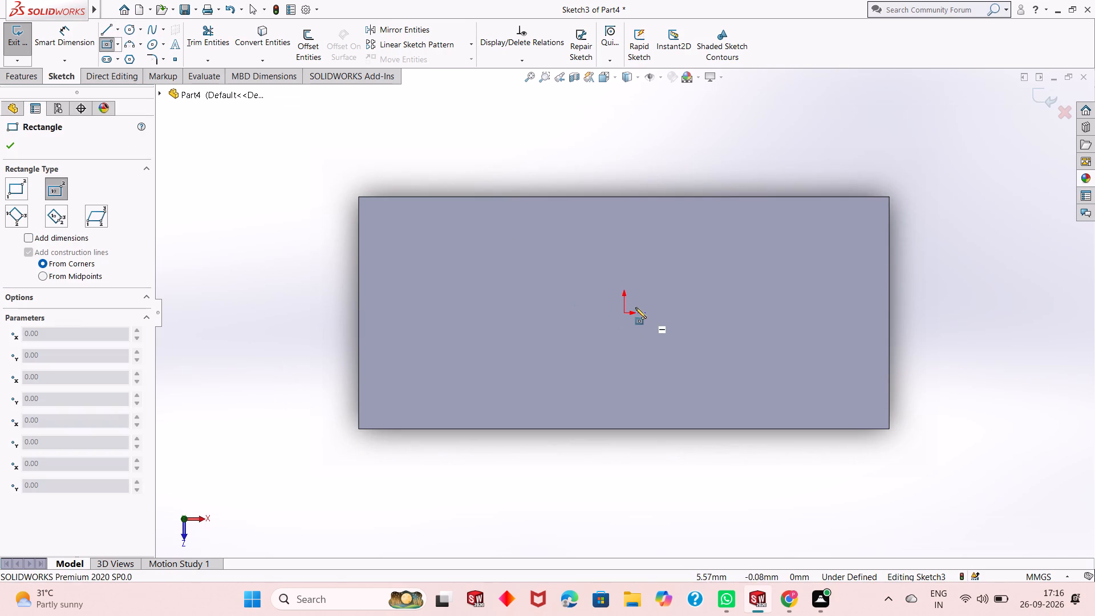
{"action": "left_click", "coordinate": [626, 314]}
{"action": "left_click", "coordinate": [703, 200]}
{"action": "right_click", "coordinate": [708, 143]}
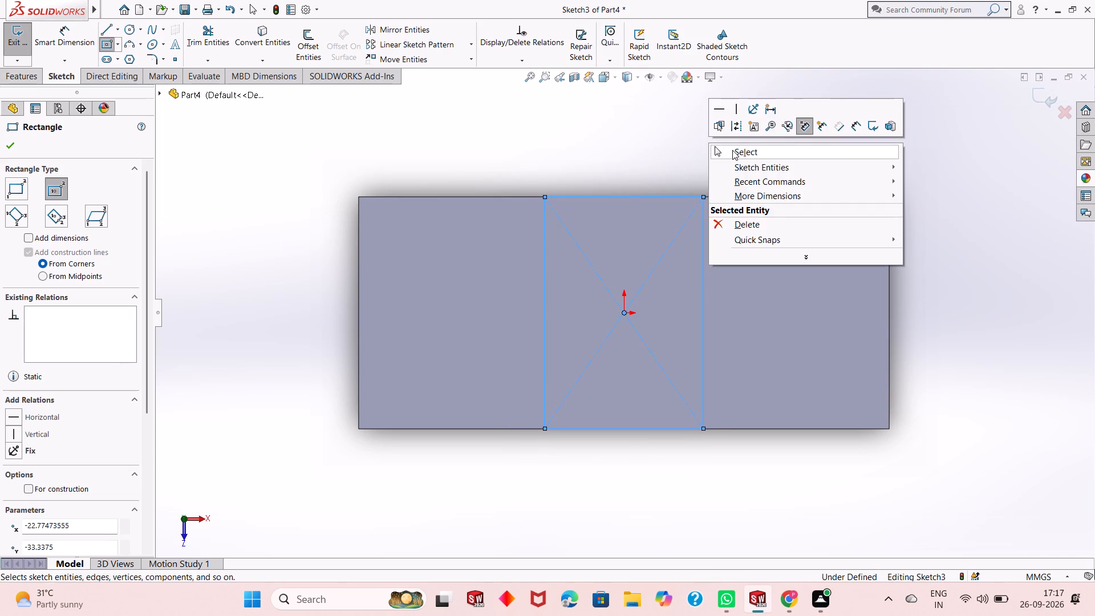
{"action": "left_click", "coordinate": [732, 150]}
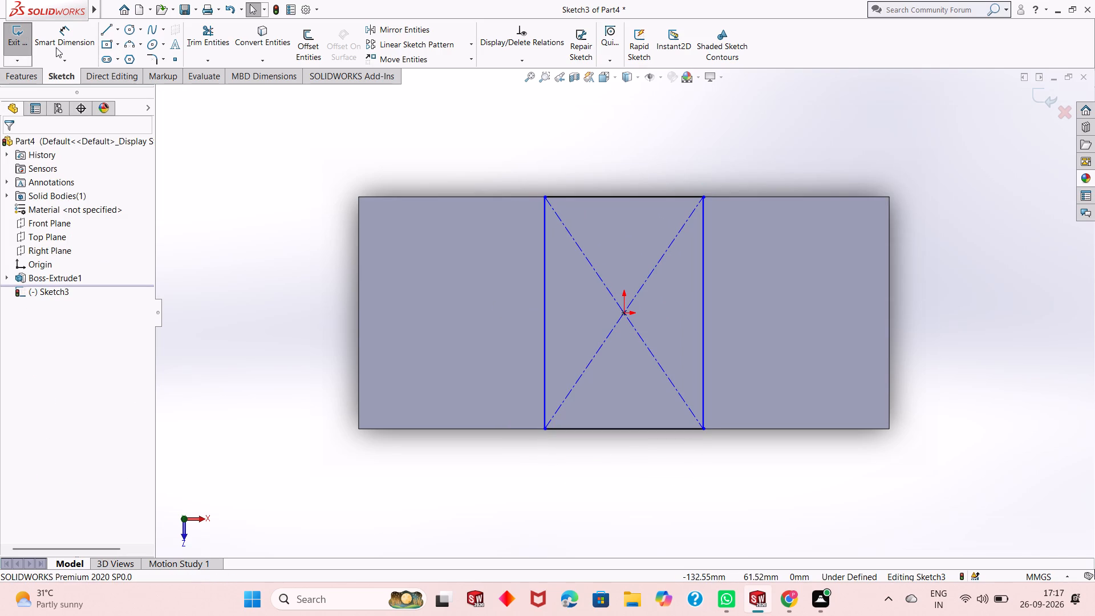
Dimension the rectangle's length along X to 101.60 mm.
{"action": "left_click", "coordinate": [56, 47]}
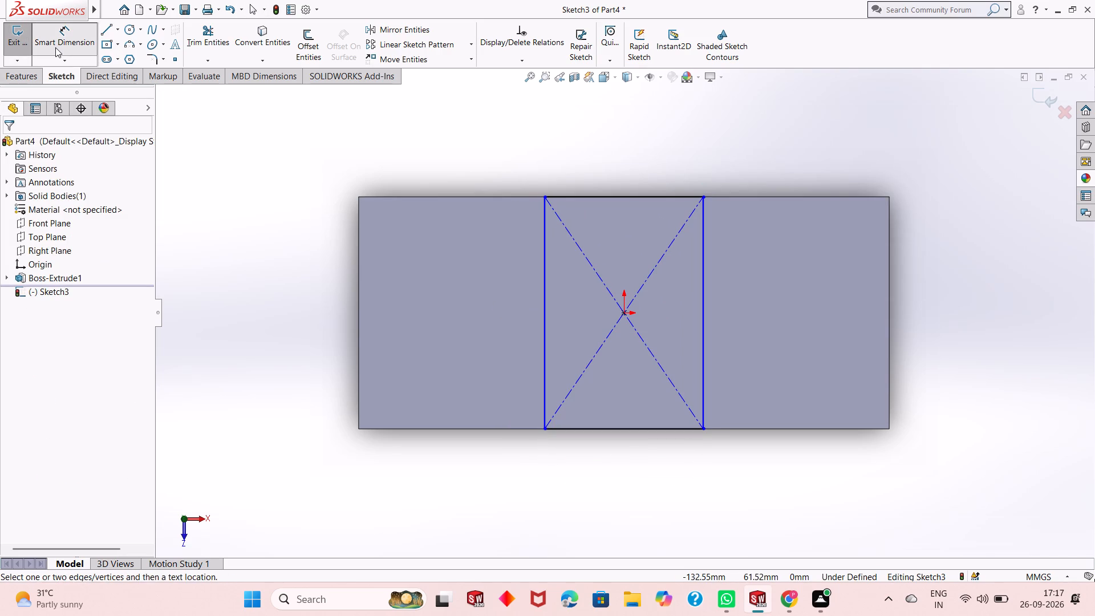
{"action": "left_click", "coordinate": [670, 432]}
{"action": "left_click", "coordinate": [680, 488]}
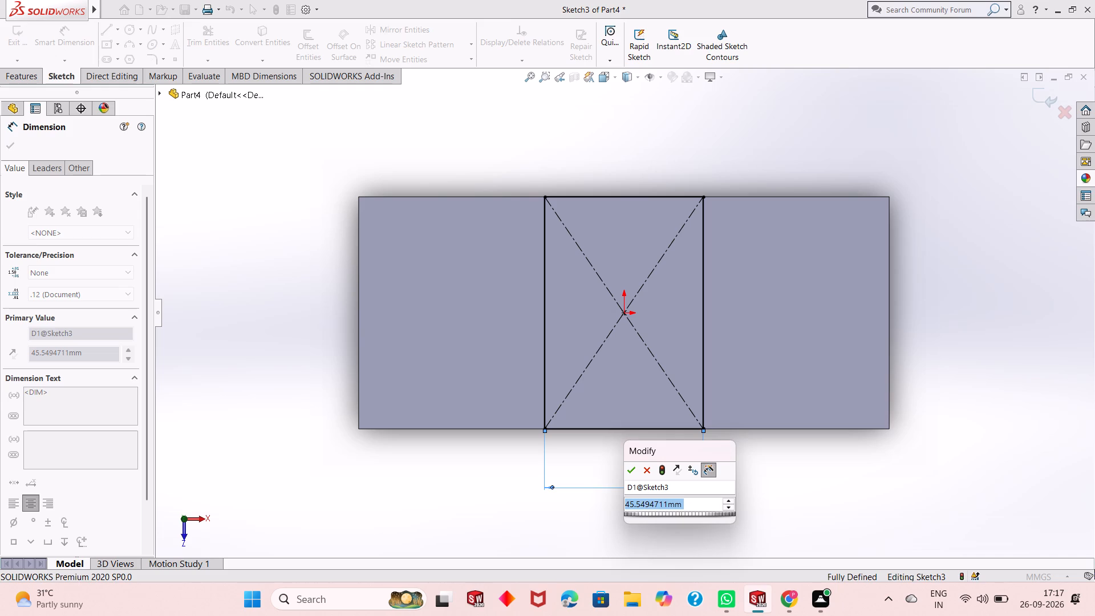
{"action": "key", "text": "1"}
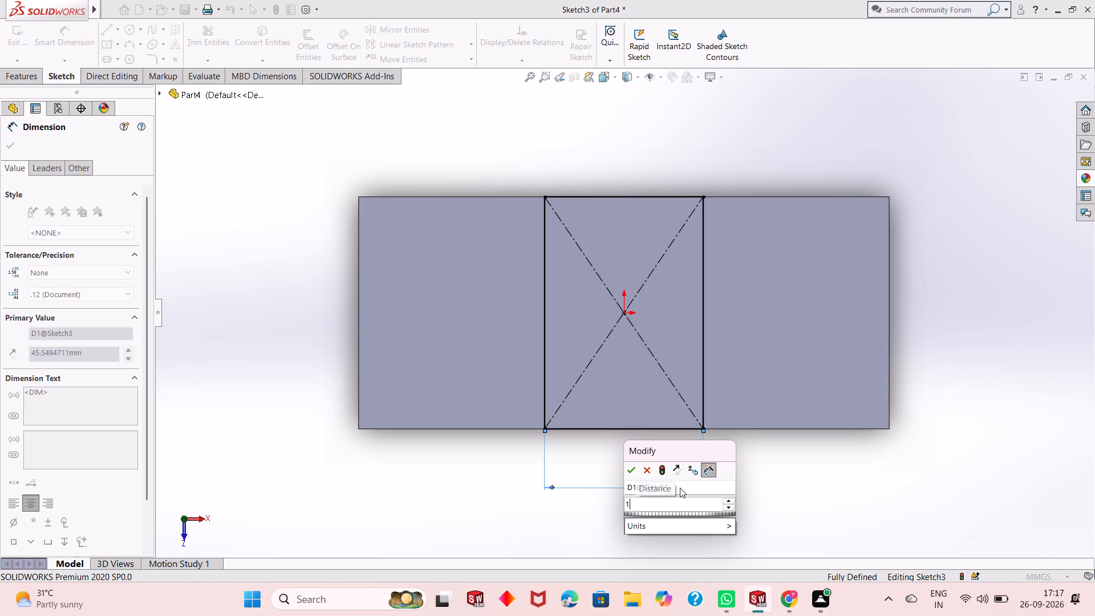
{"action": "type", "text": "01."}
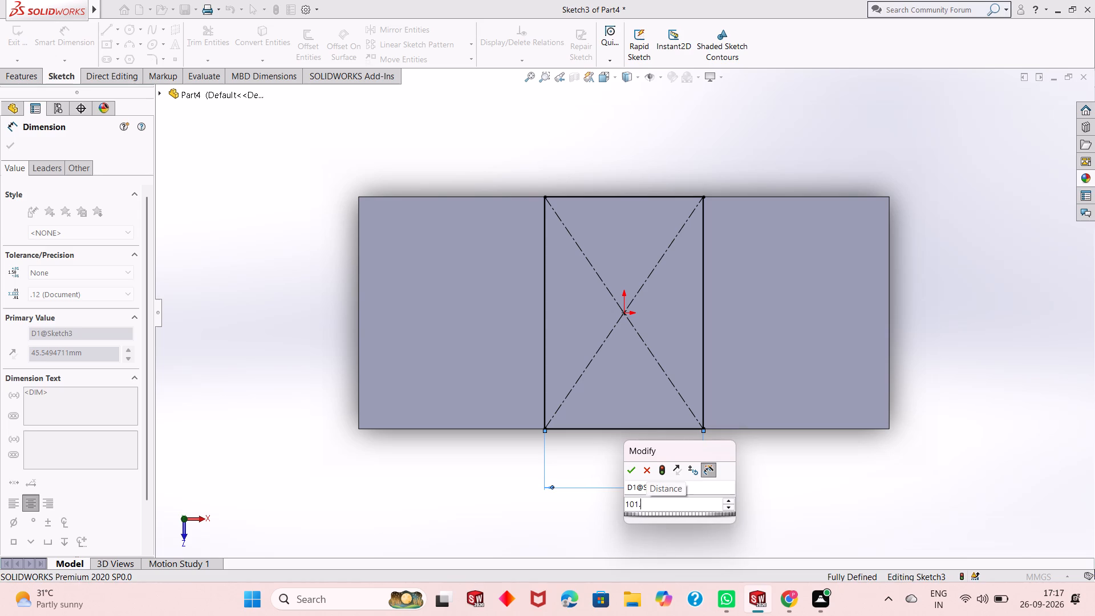
{"action": "type", "text": "60"}
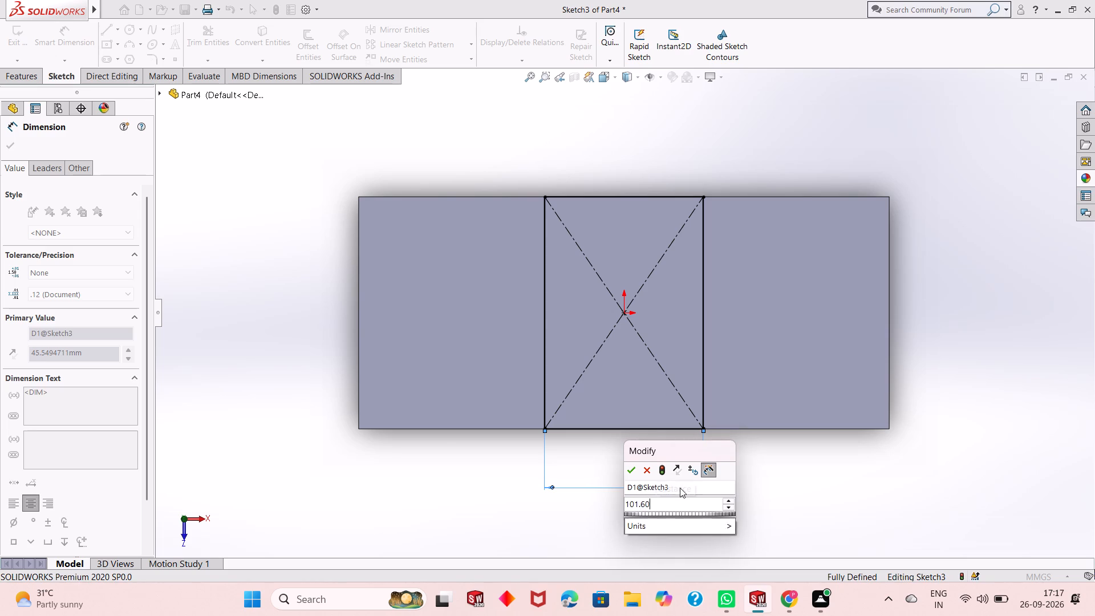
{"action": "key", "text": "Return"}
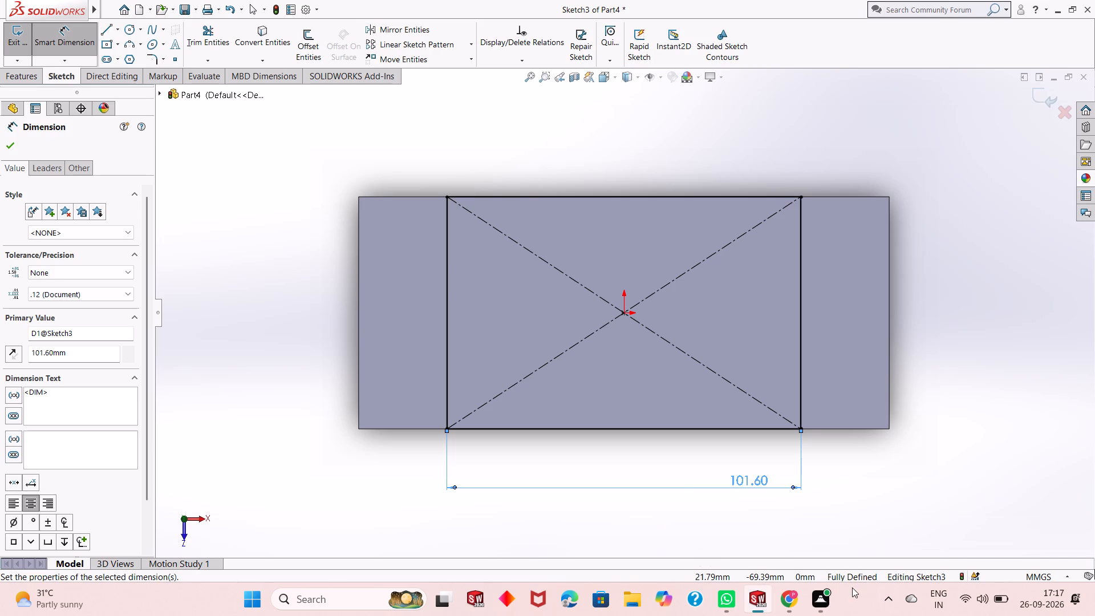
{"action": "left_click", "coordinate": [5, 151]}
Extrude the 101.60 mm long rectangle 88.90 mm upward from the plate's top face, merged with the plate.
{"action": "middle_click_drag", "start_coordinate": [574, 386], "coordinate": [581, 257]}
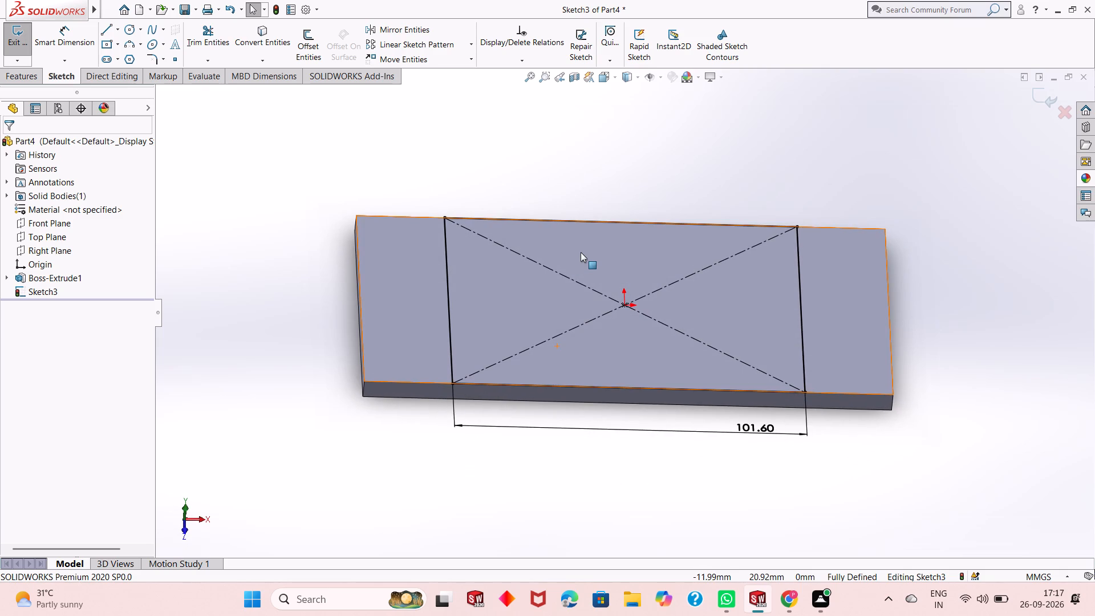
{"action": "middle_click_drag", "start_coordinate": [682, 361], "coordinate": [684, 266]}
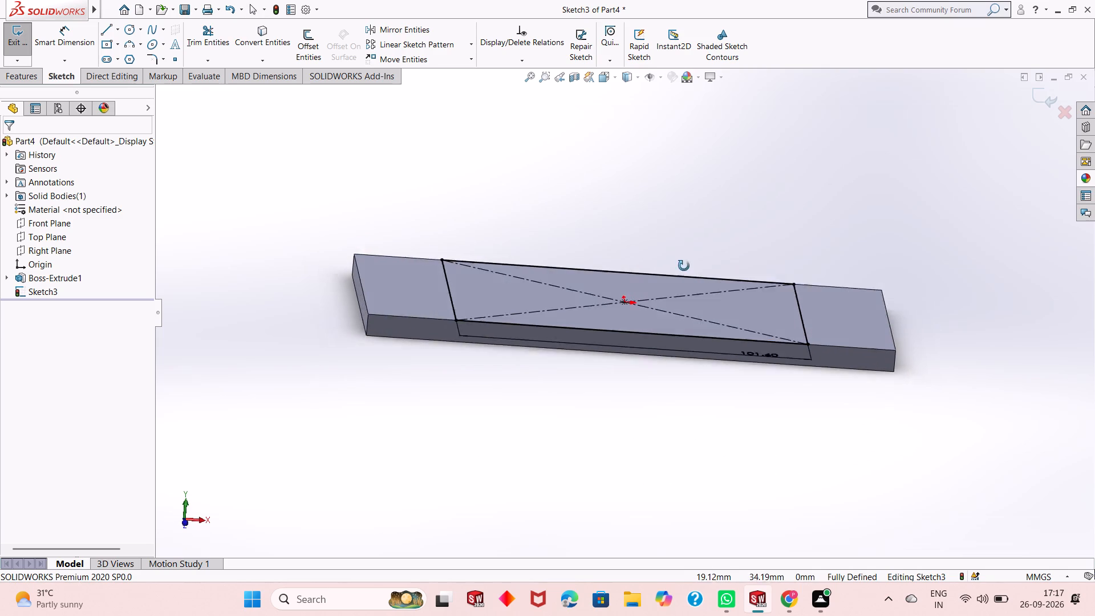
{"action": "middle_click_drag", "start_coordinate": [684, 266], "coordinate": [684, 255]}
{"action": "middle_click_drag", "start_coordinate": [665, 309], "coordinate": [665, 289]}
{"action": "scroll", "coordinate": [665, 309], "scroll_direction": "up", "scroll_amount": 1}
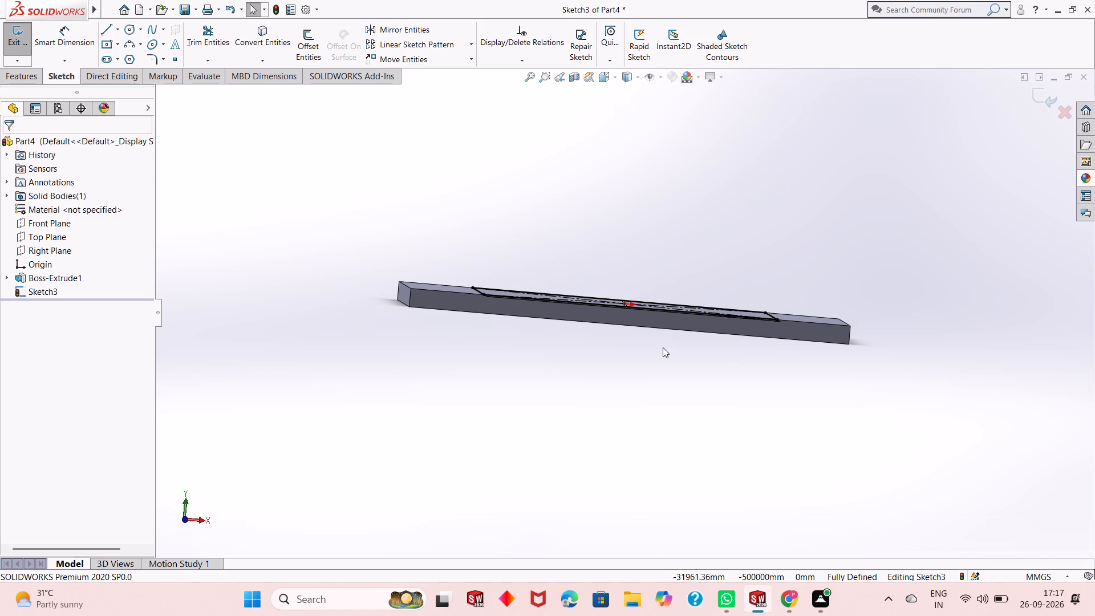
{"action": "middle_click_drag", "start_coordinate": [659, 347], "coordinate": [639, 443]}
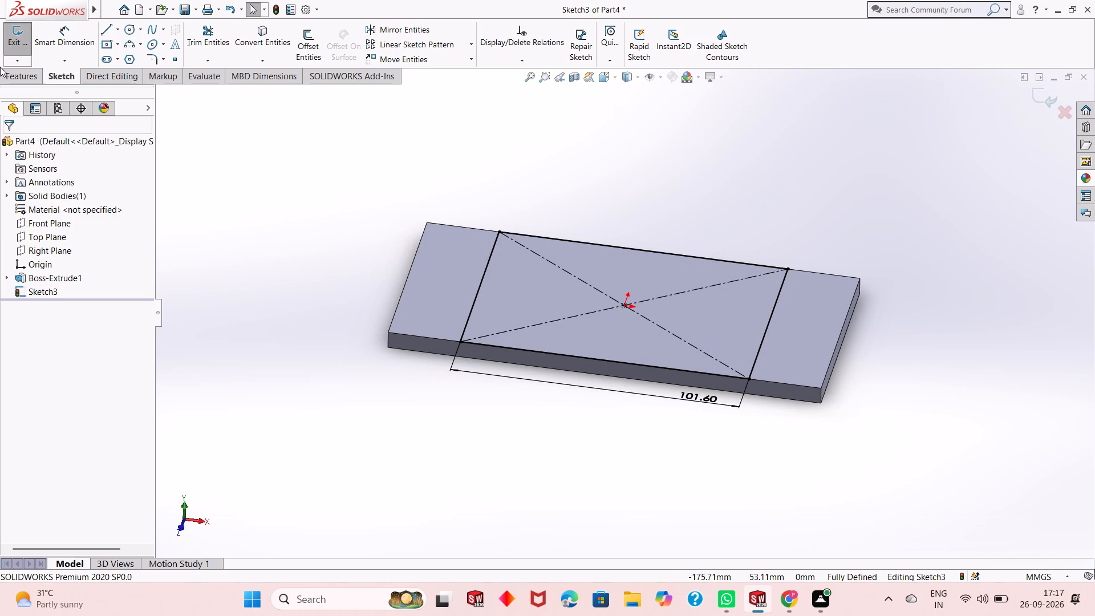
{"action": "left_click", "coordinate": [7, 74]}
{"action": "left_click", "coordinate": [18, 58]}
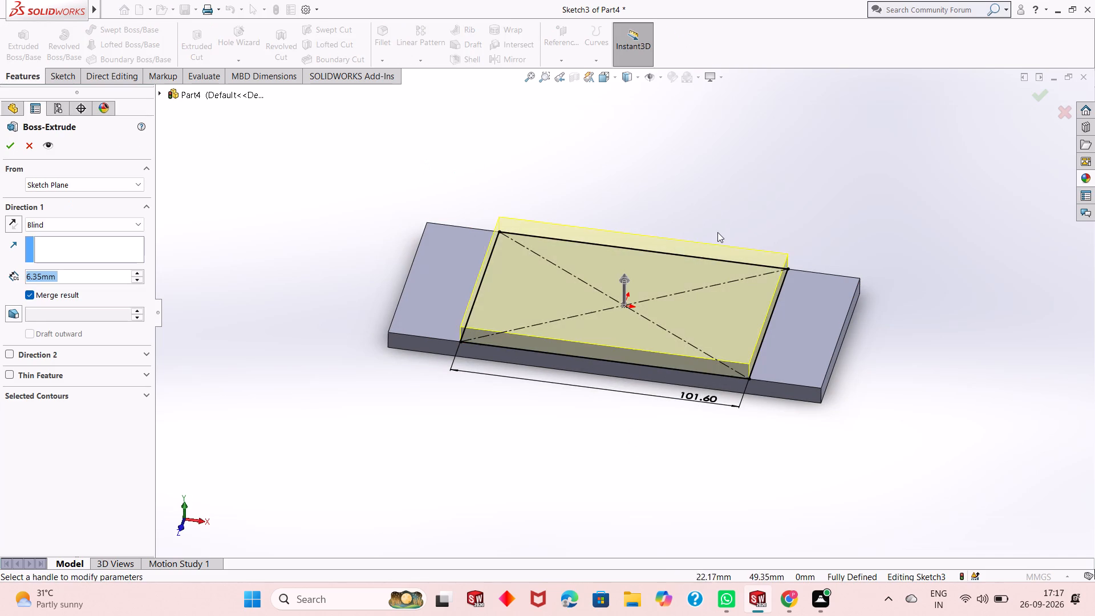
{"action": "middle_click_drag", "start_coordinate": [719, 235], "coordinate": [729, 145]}
{"action": "scroll", "coordinate": [717, 162], "scroll_direction": "down", "scroll_amount": 2}
{"action": "scroll", "coordinate": [692, 289], "scroll_direction": "up", "scroll_amount": 2}
{"action": "middle_click_drag", "start_coordinate": [690, 291], "coordinate": [684, 350]}
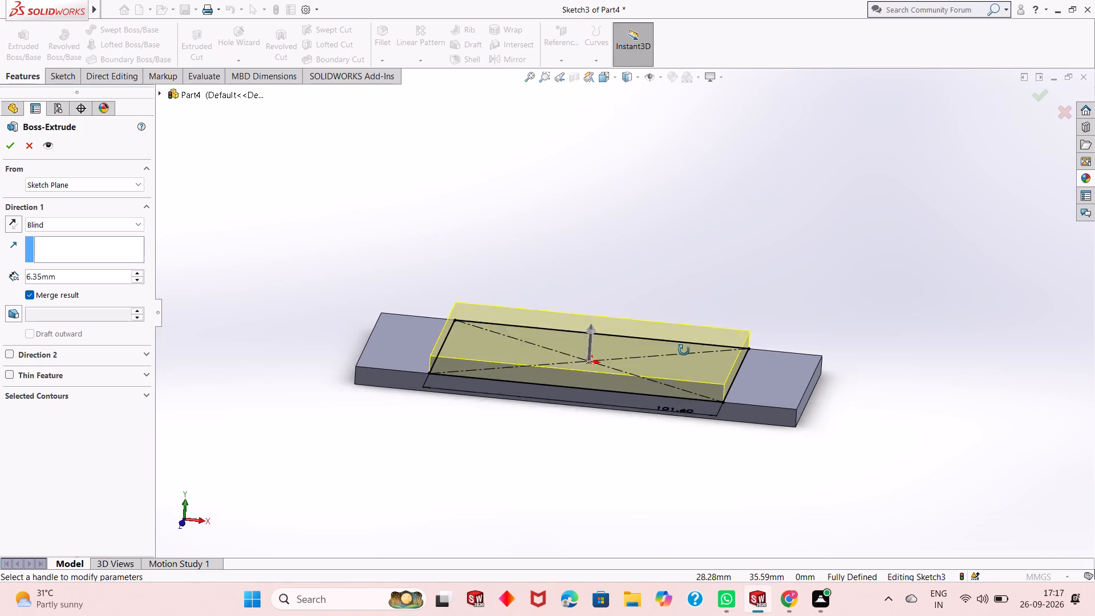
{"action": "middle_click_drag", "start_coordinate": [684, 350], "coordinate": [684, 368]}
{"action": "left_click", "coordinate": [88, 270]}
{"action": "left_click_drag", "start_coordinate": [88, 270], "coordinate": [83, 271]}
{"action": "double_click", "coordinate": [76, 275]}
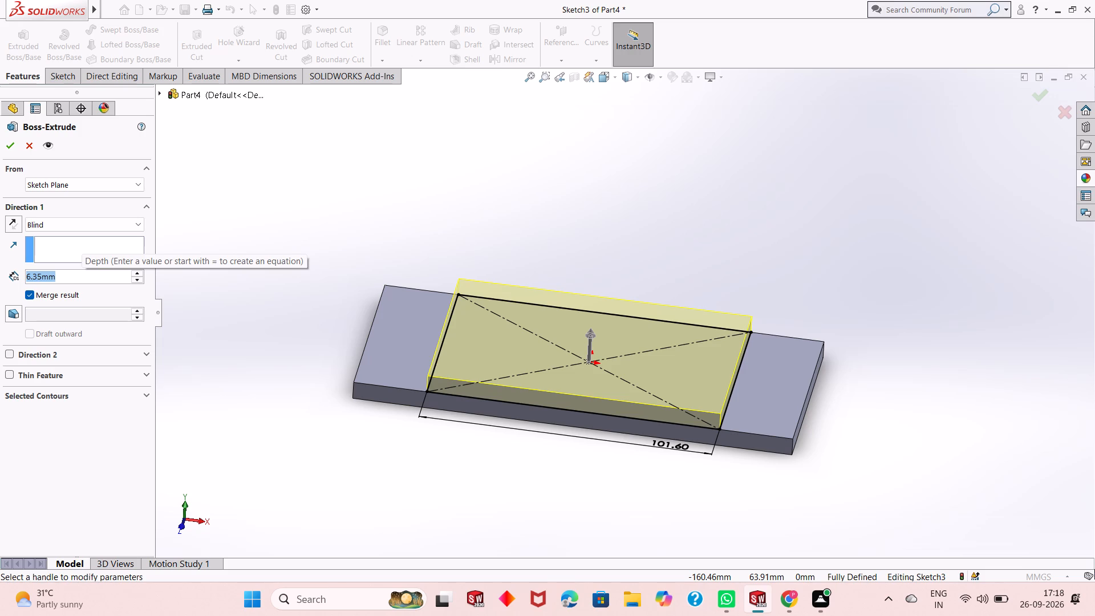
{"action": "type", "text": "88.90"}
{"action": "key", "text": "Return"}
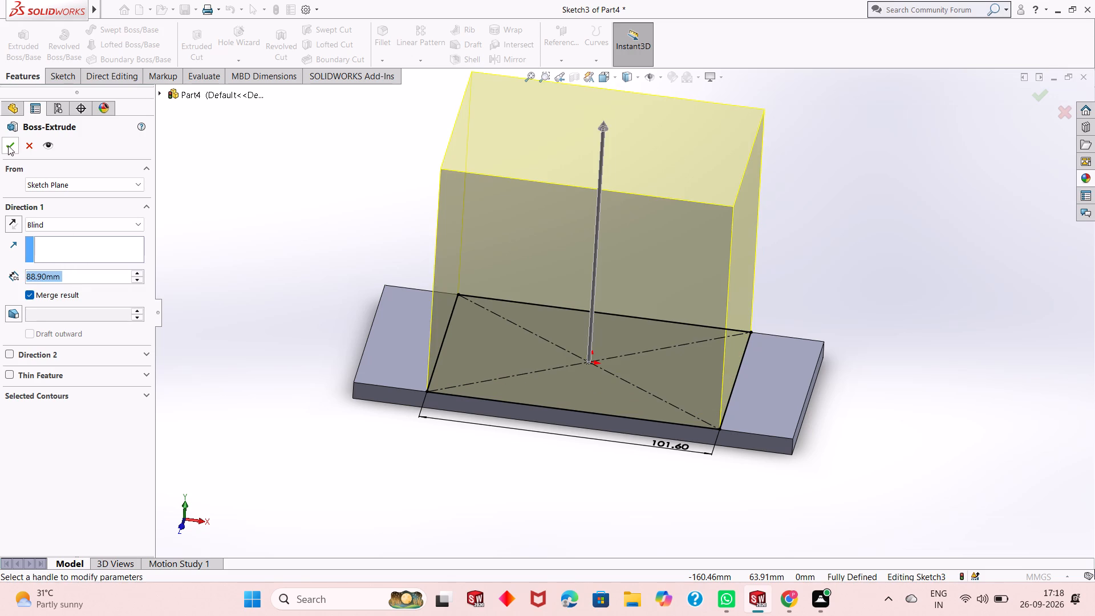
{"action": "left_click", "coordinate": [8, 145]}
{"action": "left_click", "coordinate": [305, 200]}
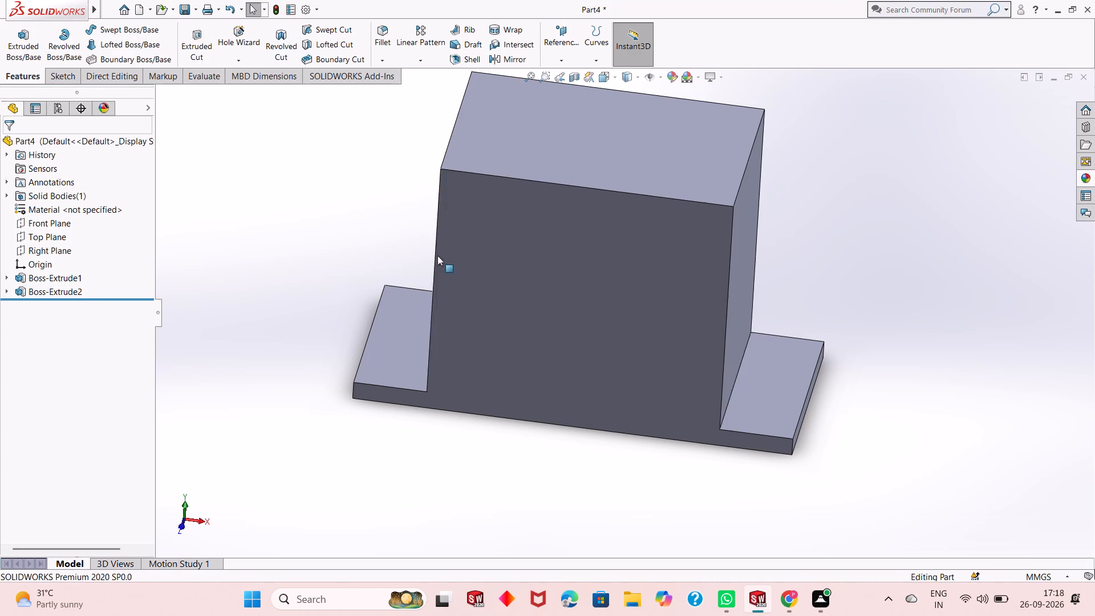
Shell the part to a 10 mm wall thickness, removing the top face of the central block.
{"action": "middle_click_drag", "start_coordinate": [437, 256], "coordinate": [433, 201]}
{"action": "scroll", "coordinate": [417, 250], "scroll_direction": "up", "scroll_amount": 3}
{"action": "scroll", "coordinate": [599, 172], "scroll_direction": "down", "scroll_amount": 2}
{"action": "middle_click_drag", "start_coordinate": [655, 204], "coordinate": [652, 210]}
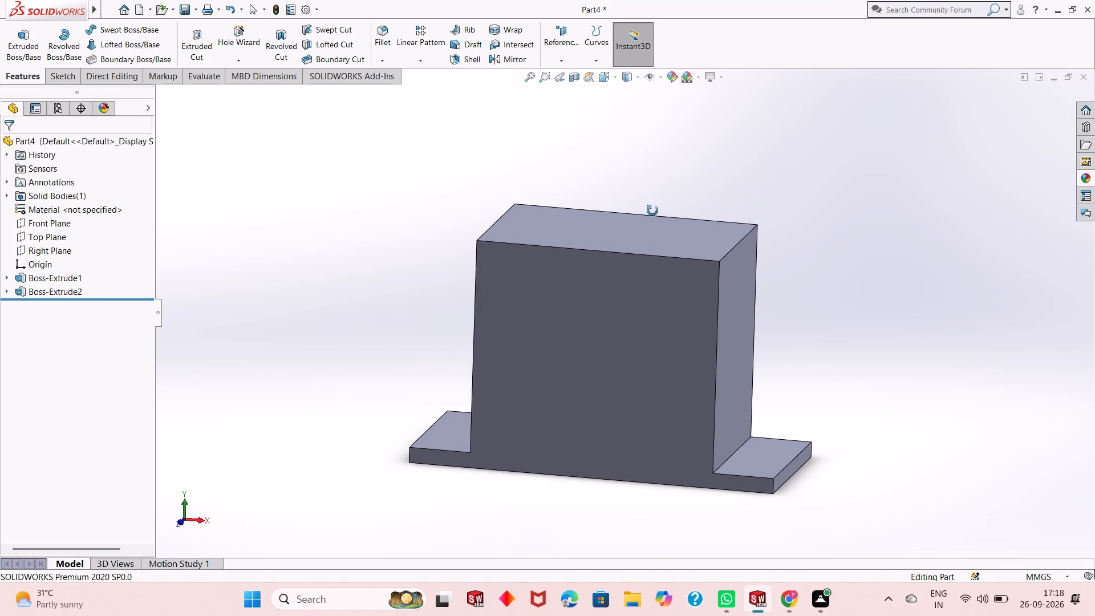
{"action": "middle_click_drag", "start_coordinate": [652, 210], "coordinate": [652, 211]}
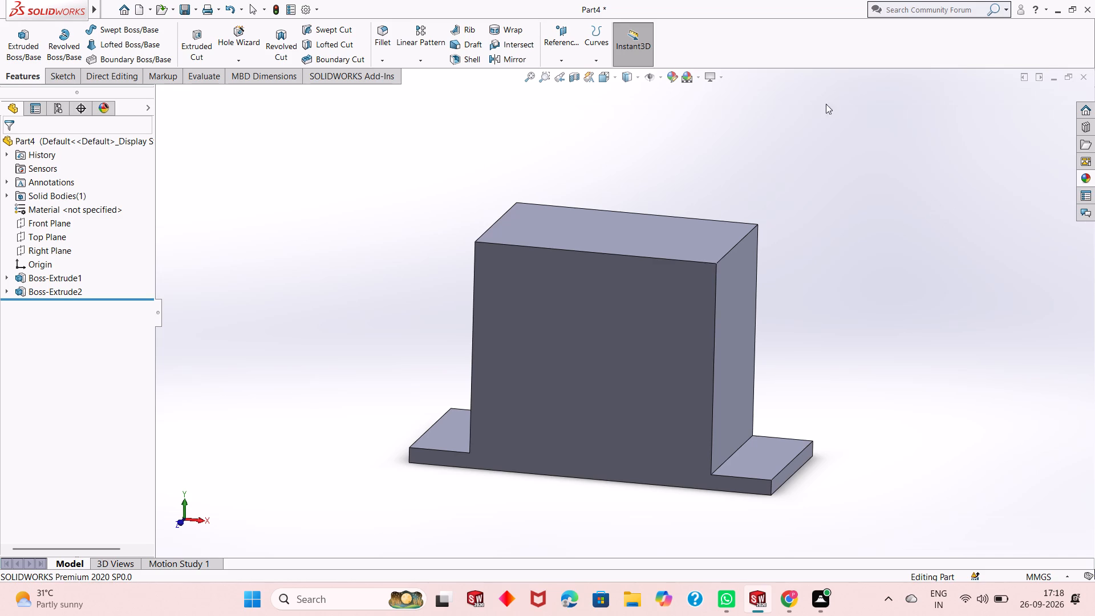
{"action": "left_click", "coordinate": [459, 56]}
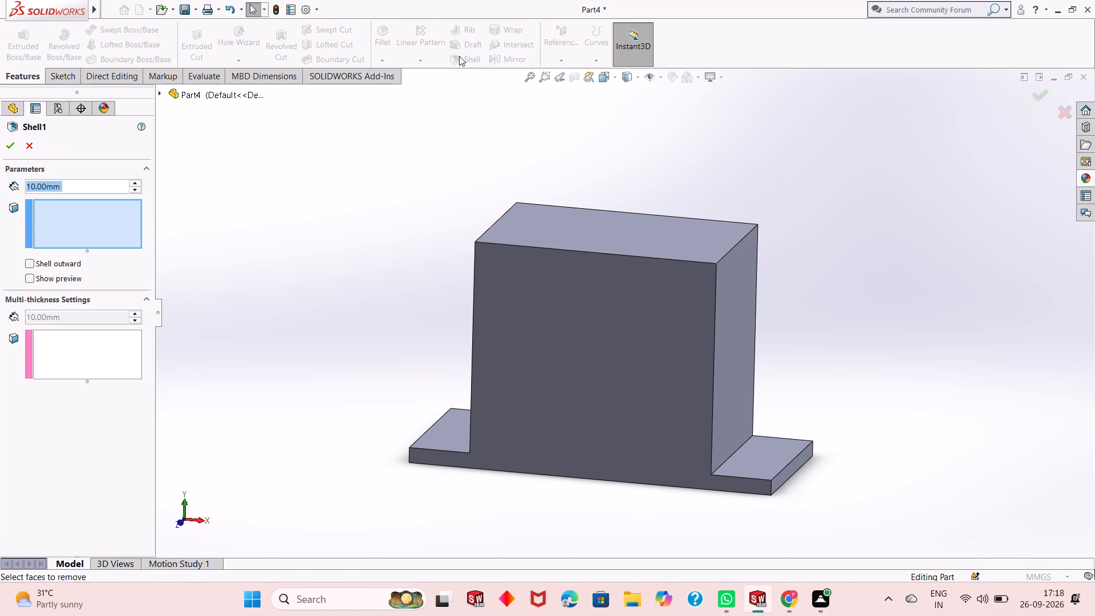
{"action": "left_click", "coordinate": [630, 244]}
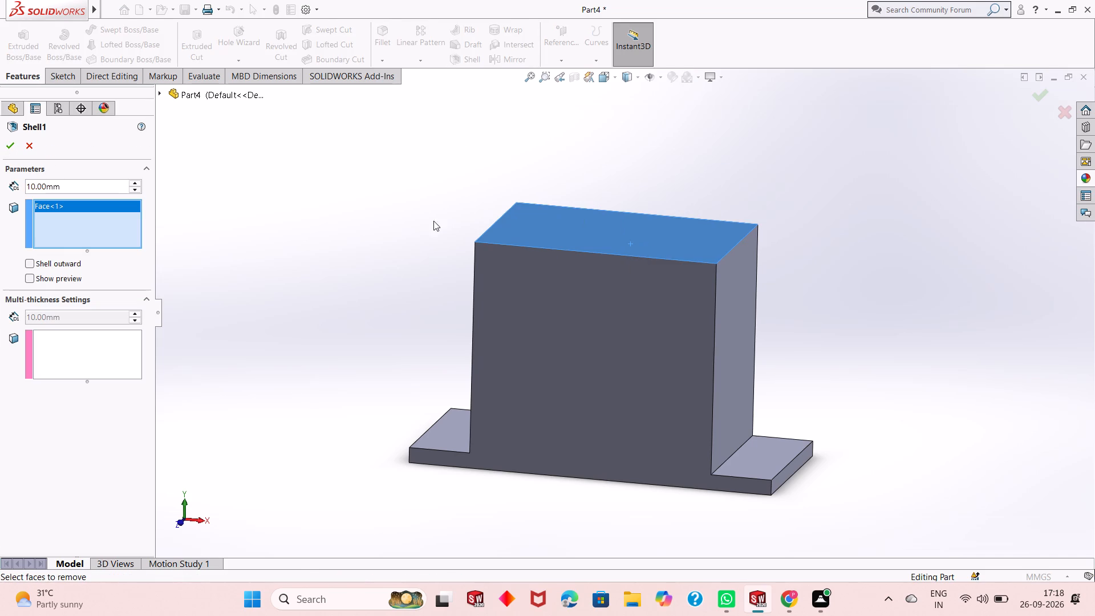
{"action": "double_click", "coordinate": [82, 182]}
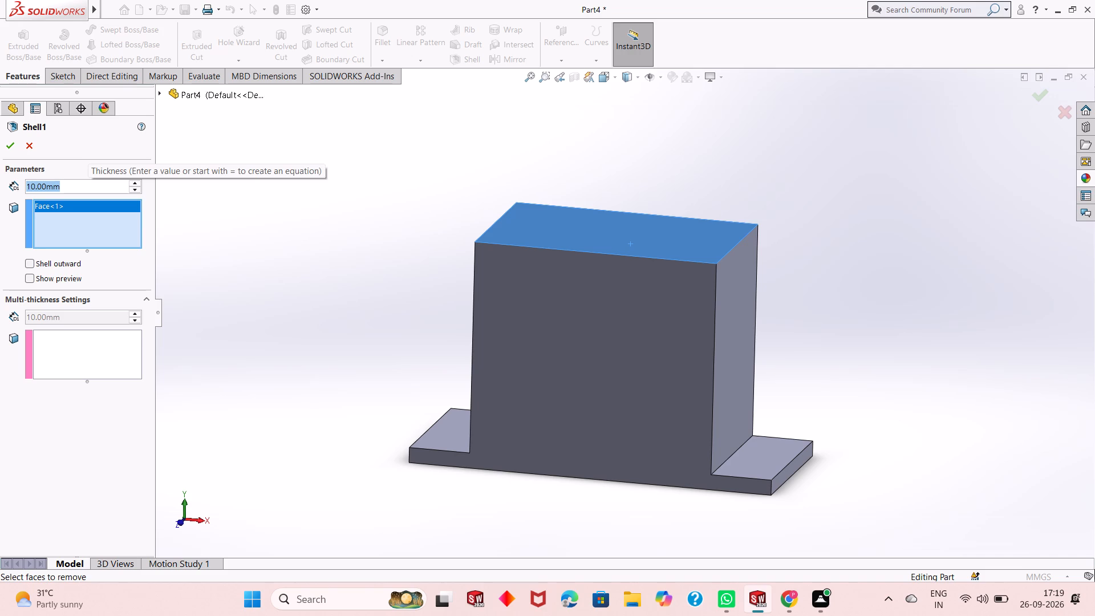
{"action": "type", "text": "12"}
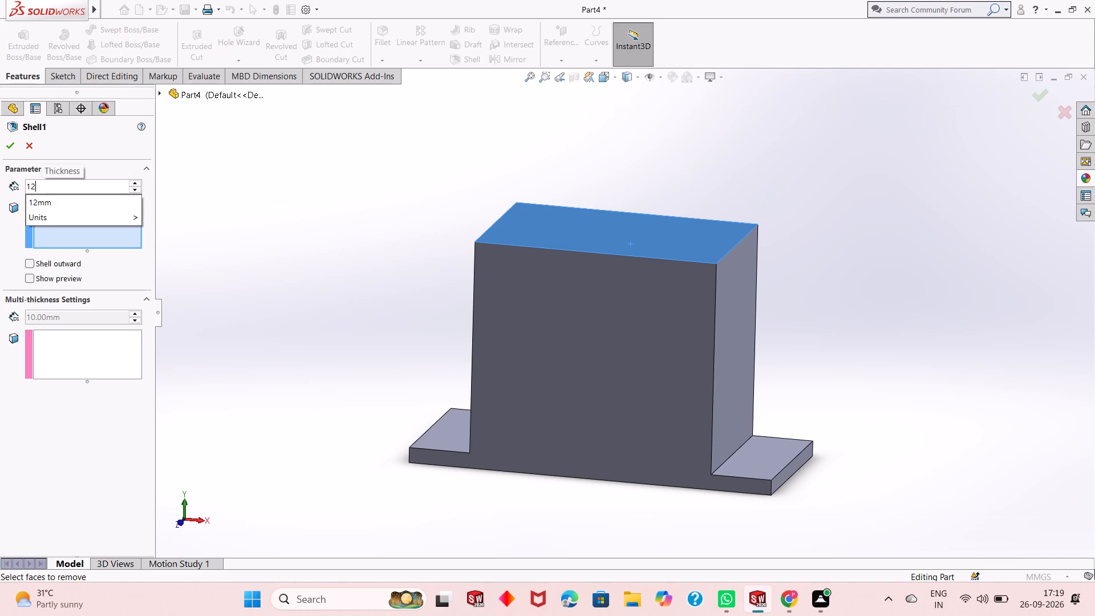
{"action": "key", "text": "BackSpace"}
{"action": "key", "text": "BackSpace"}
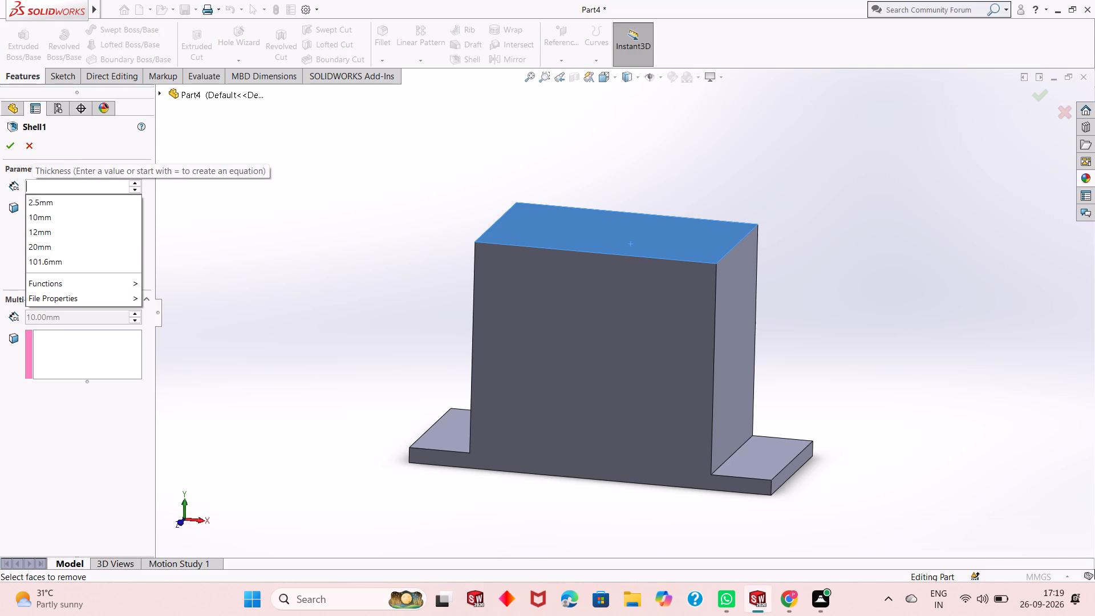
{"action": "type", "text": "10"}
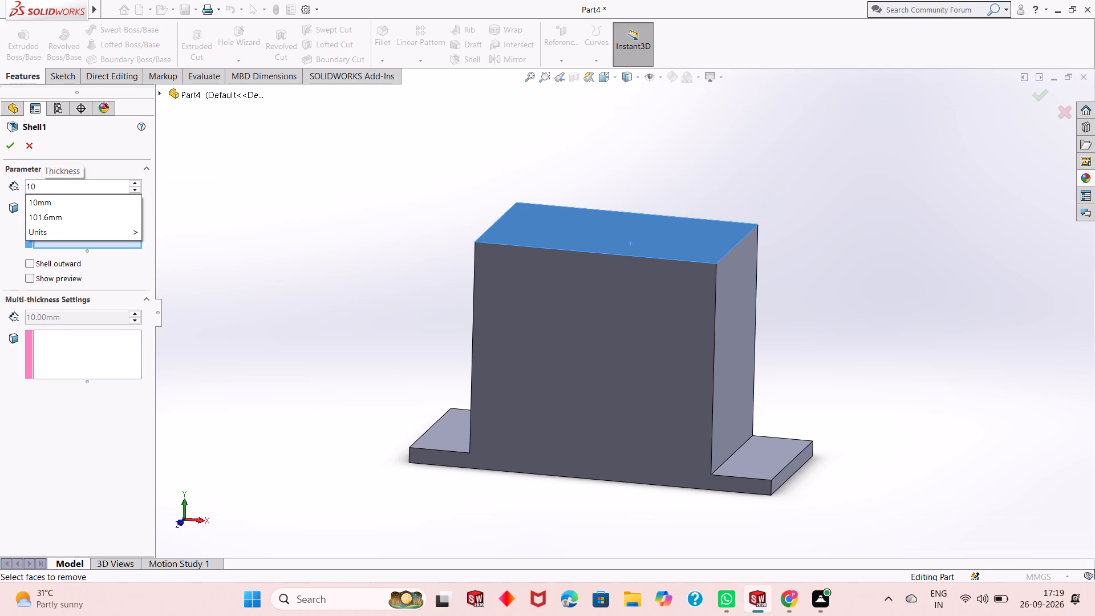
{"action": "key", "text": "Return"}
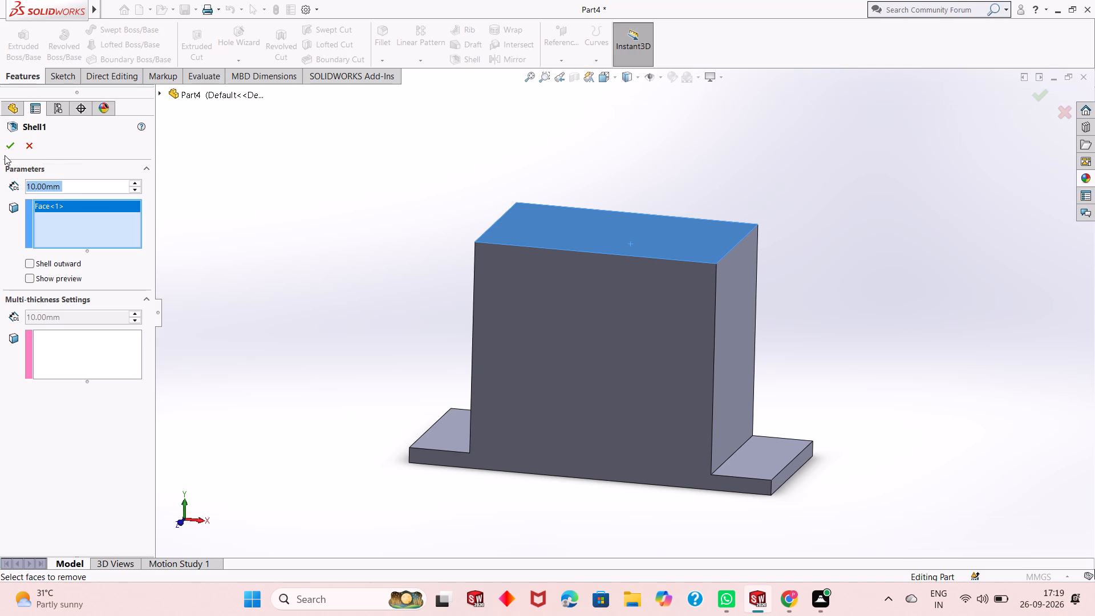
{"action": "left_click", "coordinate": [13, 148]}
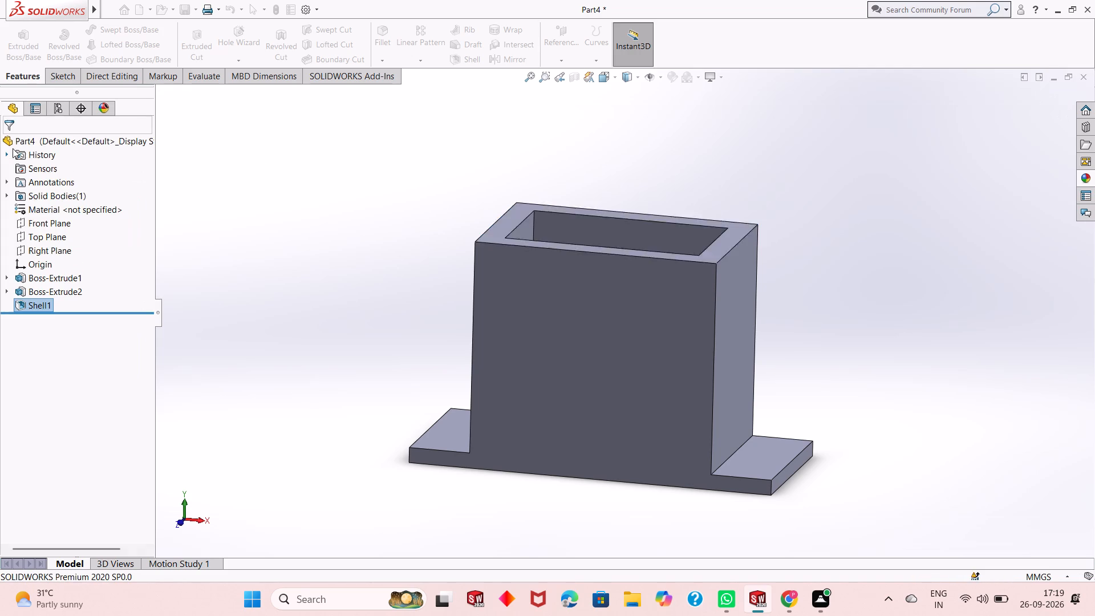
Examine the block's hollow interior and reopen the shell feature to check its preview.
{"action": "middle_click_drag", "start_coordinate": [365, 219], "coordinate": [372, 315]}
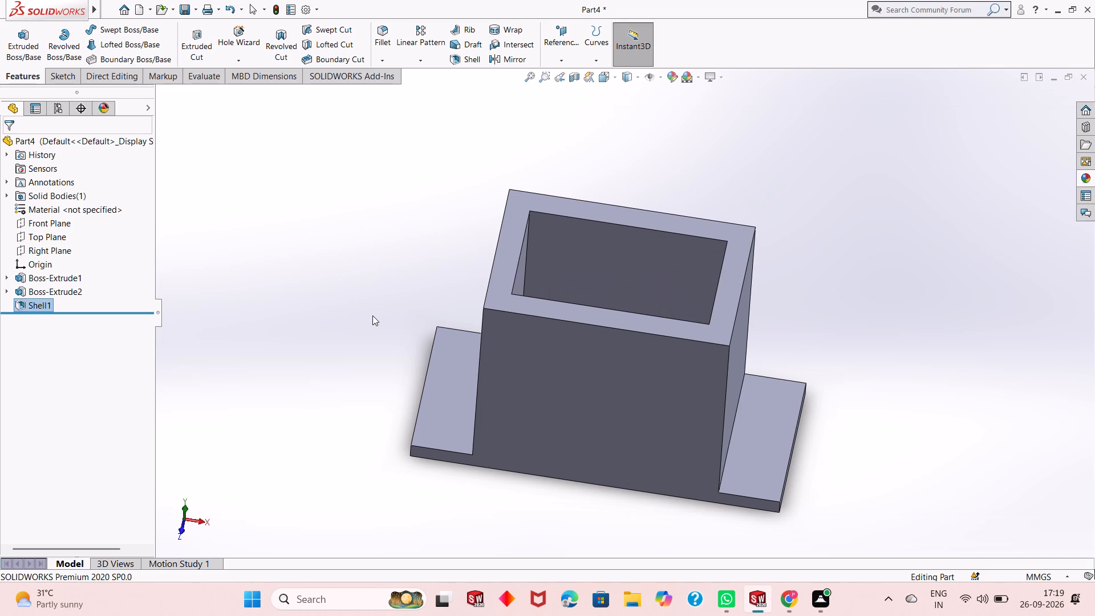
{"action": "middle_click_drag", "start_coordinate": [469, 302], "coordinate": [455, 397]}
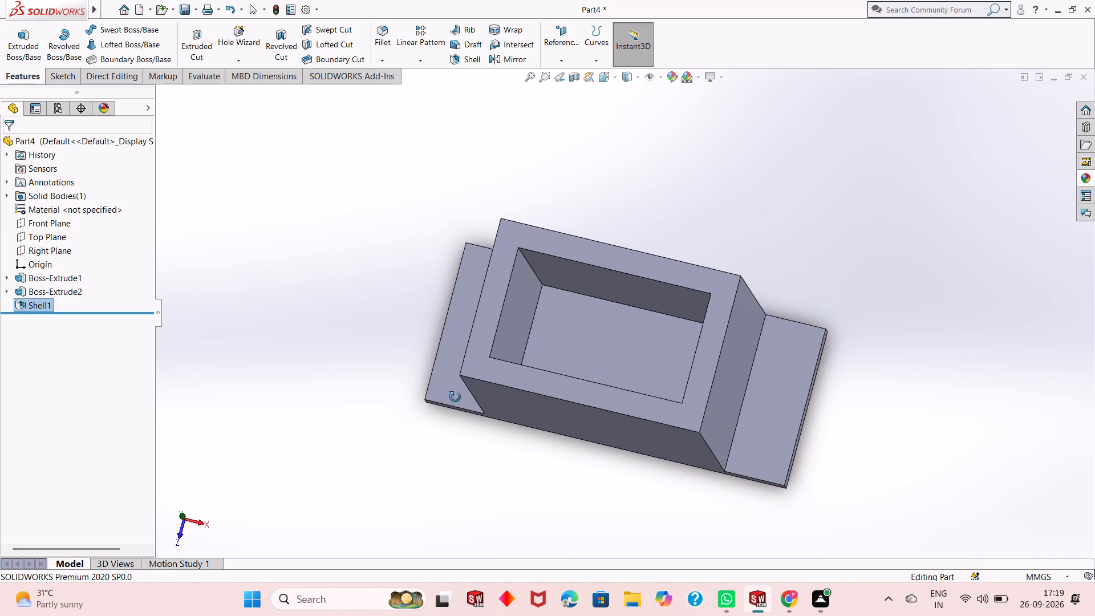
{"action": "middle_click_drag", "start_coordinate": [455, 397], "coordinate": [459, 285]}
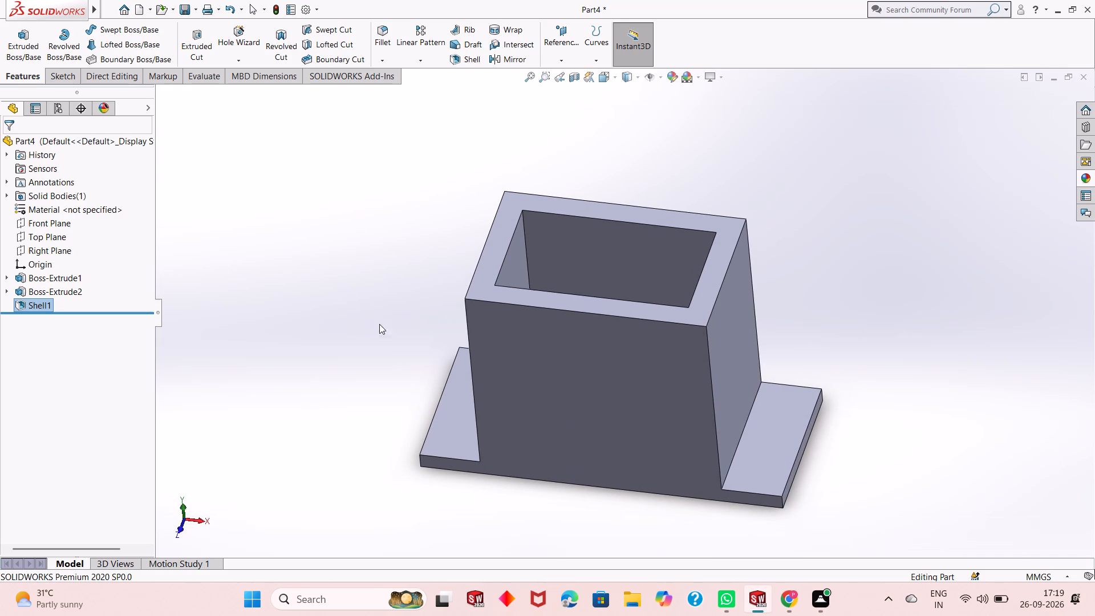
{"action": "middle_click_drag", "start_coordinate": [322, 322], "coordinate": [326, 261]}
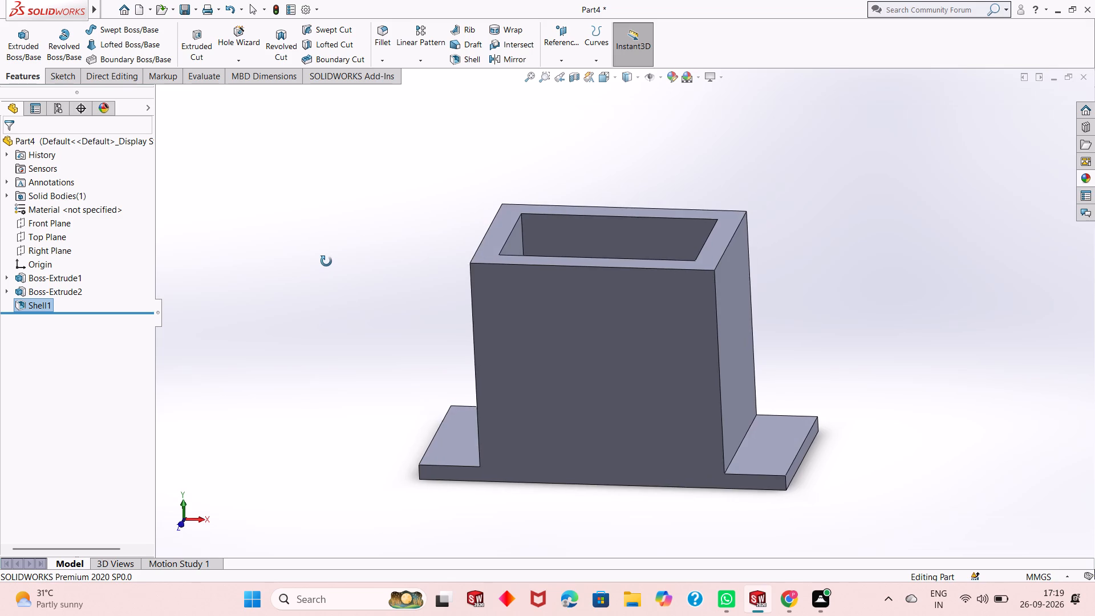
{"action": "middle_click_drag", "start_coordinate": [326, 261], "coordinate": [335, 401]}
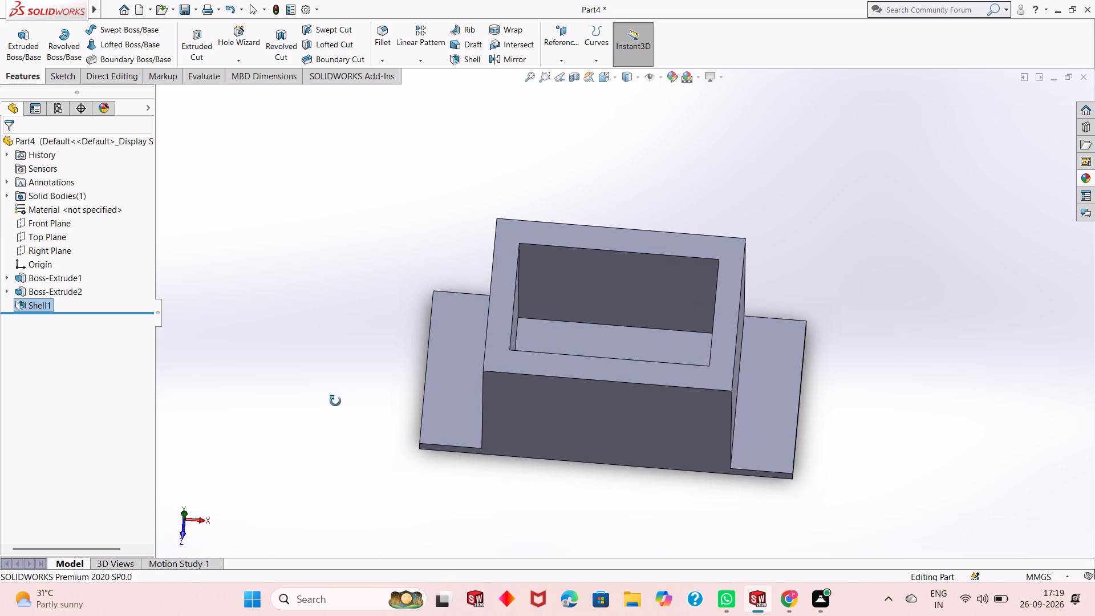
{"action": "middle_click_drag", "start_coordinate": [335, 401], "coordinate": [335, 406]}
{"action": "left_click", "coordinate": [47, 309]}
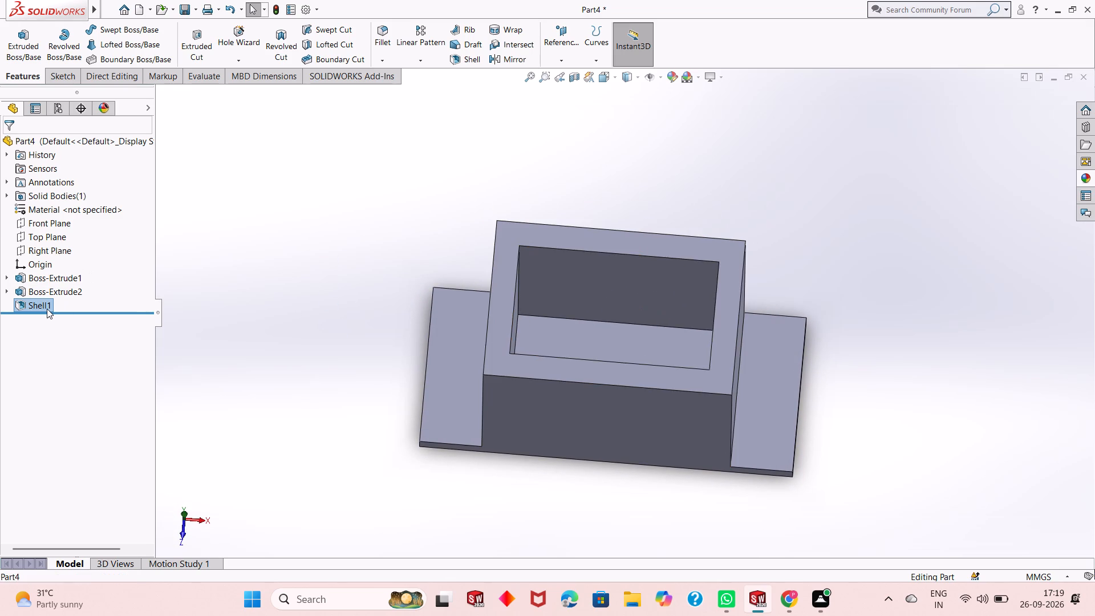
{"action": "left_click", "coordinate": [57, 281]}
{"action": "left_click", "coordinate": [198, 282]}
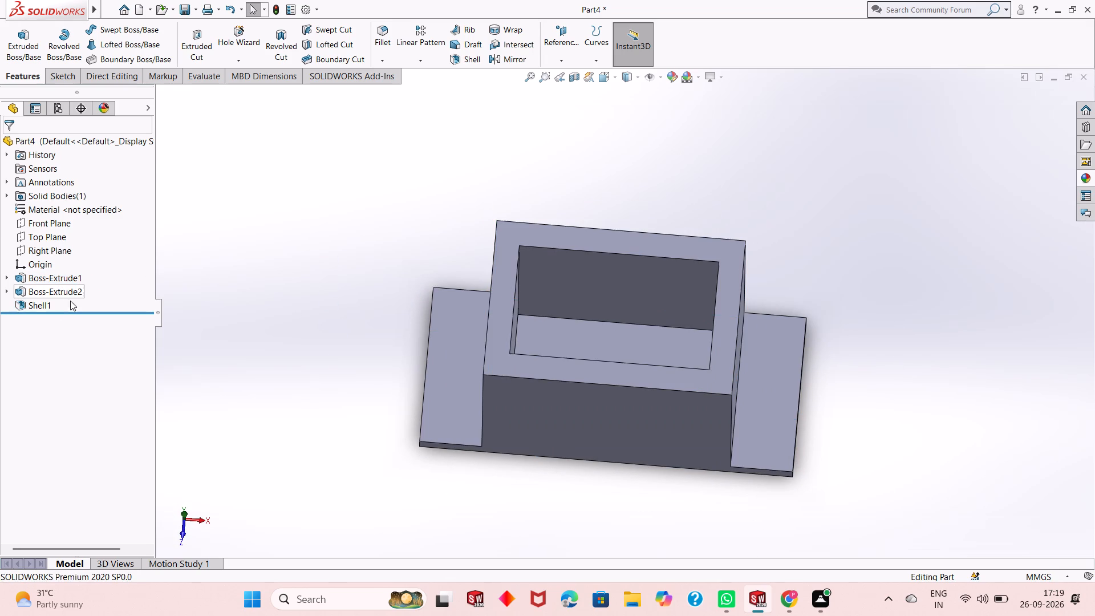
{"action": "left_click", "coordinate": [46, 303]}
{"action": "left_click", "coordinate": [58, 274]}
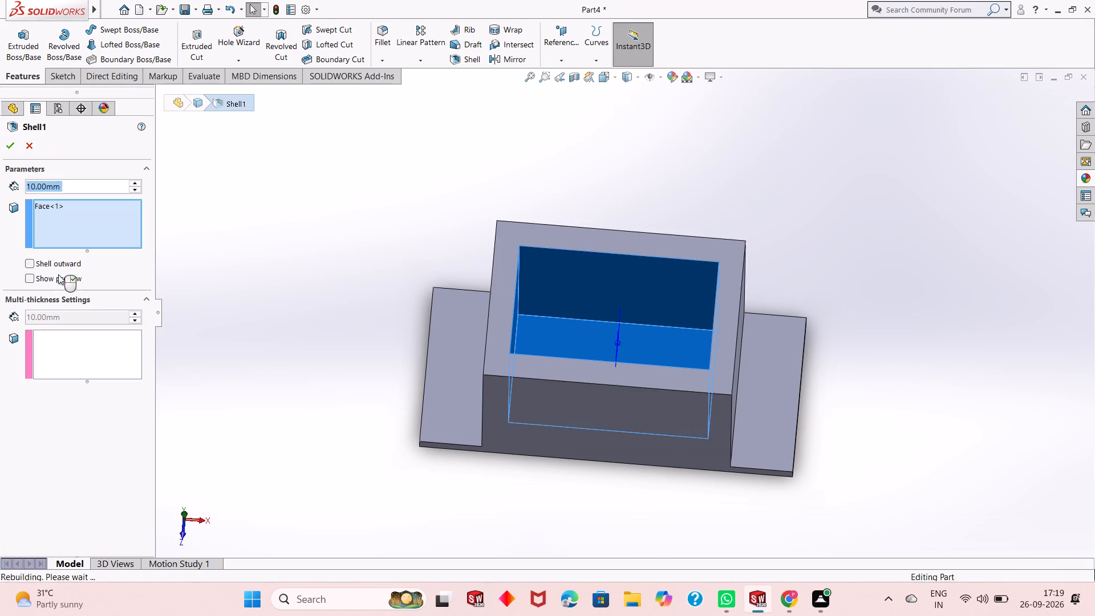
{"action": "left_click", "coordinate": [33, 279]}
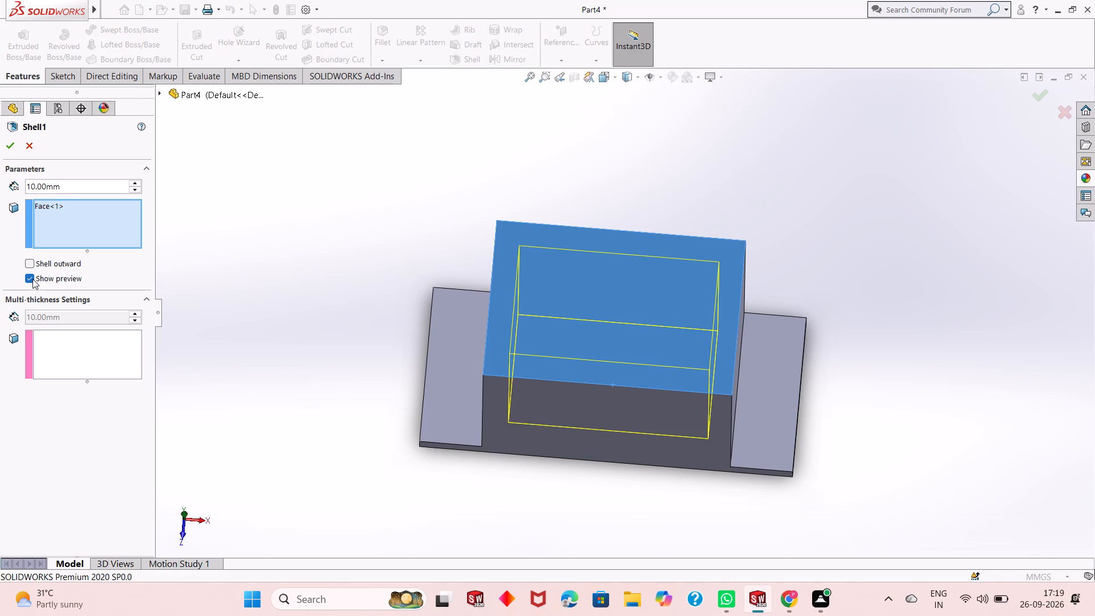
{"action": "left_click", "coordinate": [10, 144]}
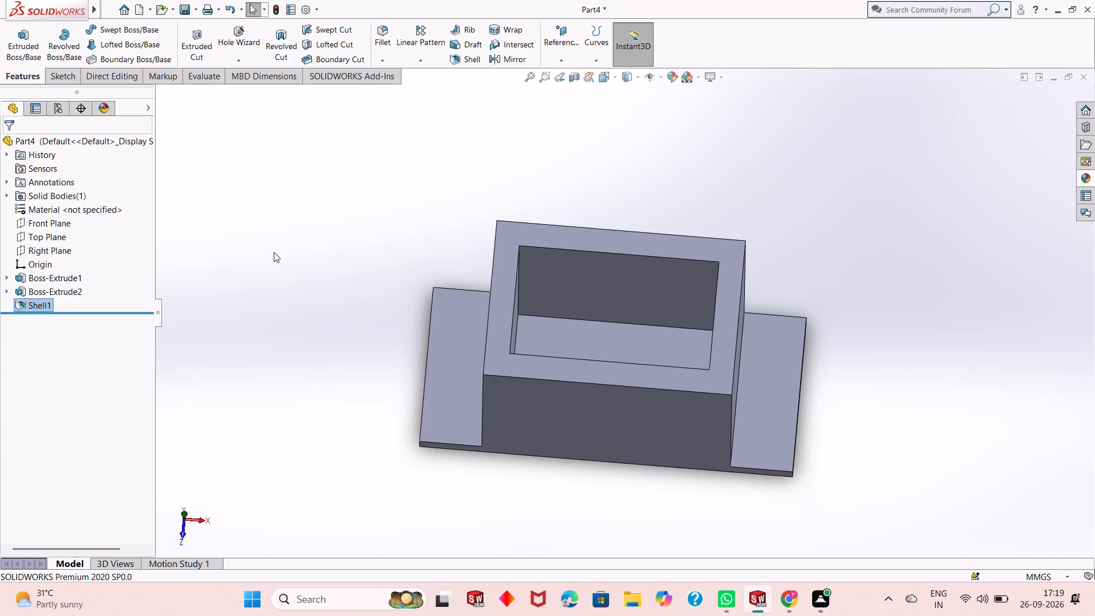
Reopen the shell feature to recheck its settings and inspect the hollow block from above and from the front.
{"action": "middle_click_drag", "start_coordinate": [398, 304], "coordinate": [387, 316]}
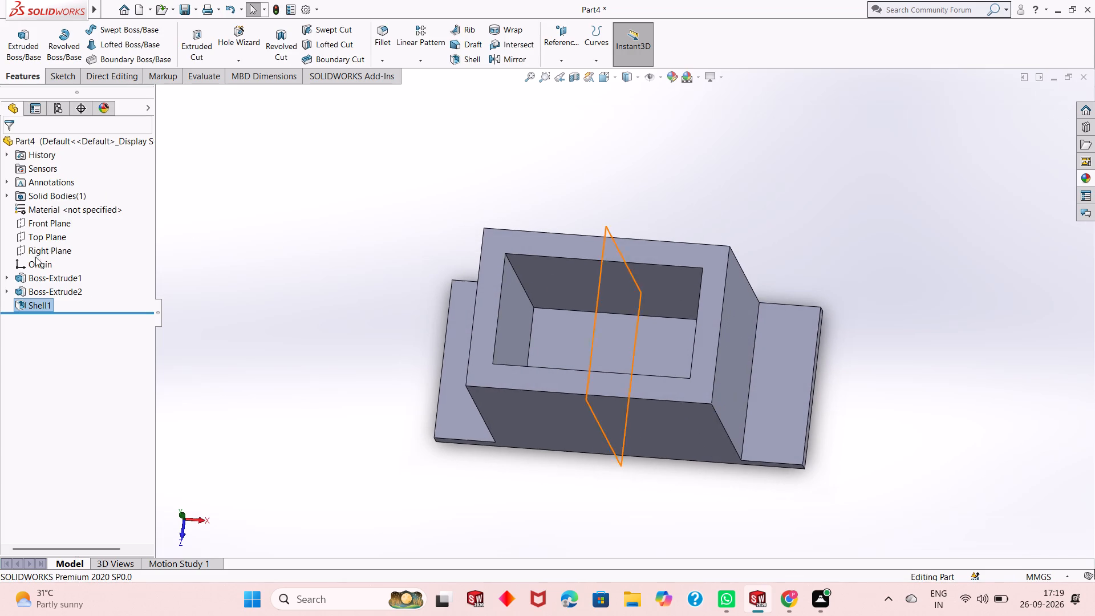
{"action": "left_click", "coordinate": [36, 306]}
{"action": "left_click", "coordinate": [43, 279]}
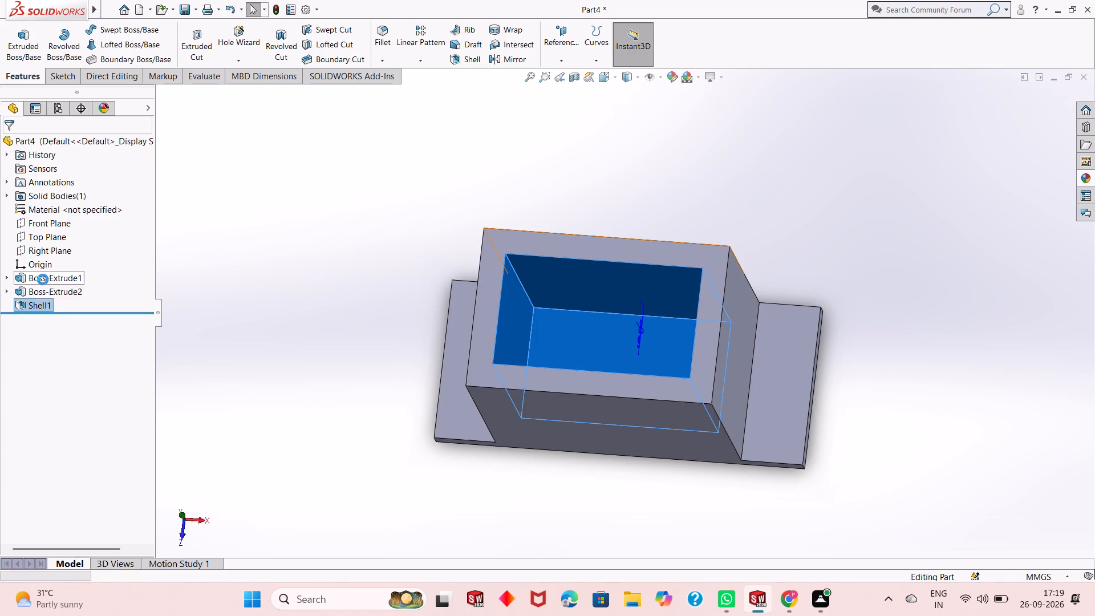
{"action": "left_click", "coordinate": [30, 275]}
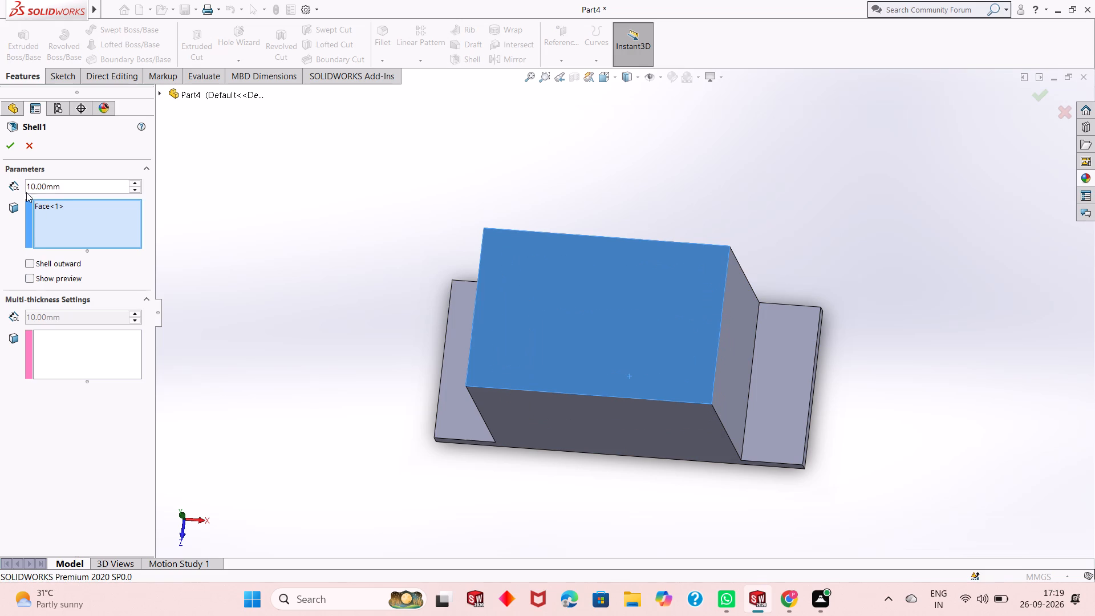
{"action": "left_click", "coordinate": [6, 148]}
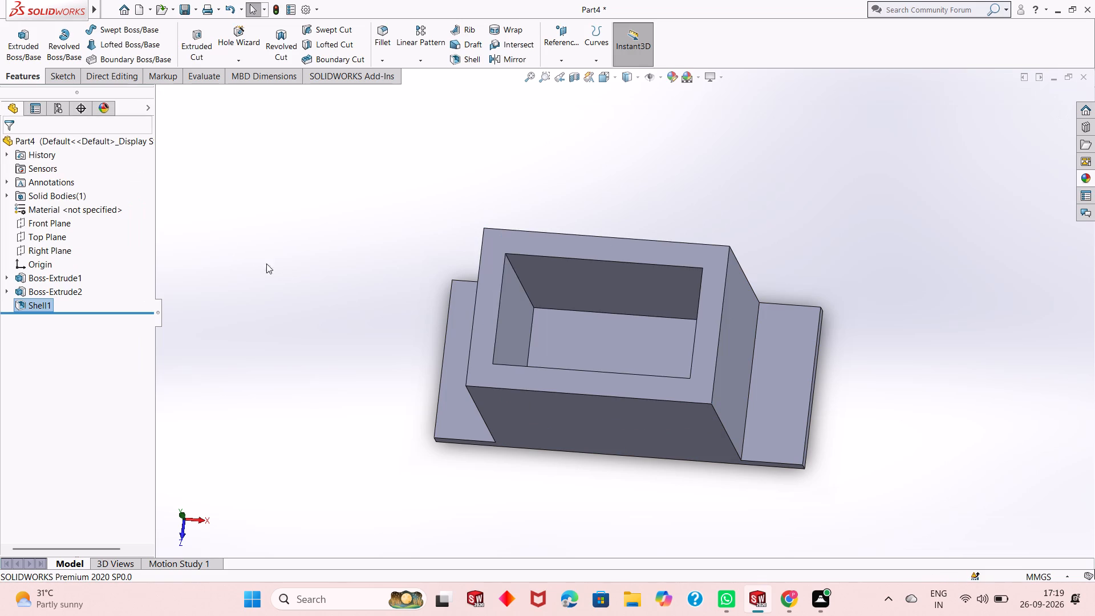
{"action": "middle_click_drag", "start_coordinate": [321, 293], "coordinate": [327, 208]}
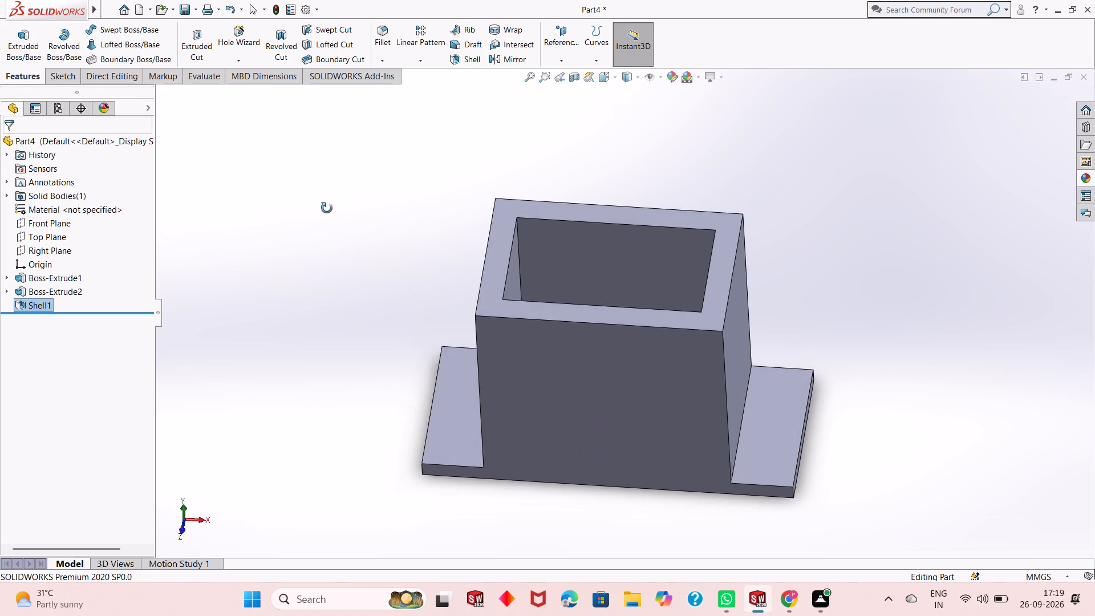
{"action": "middle_click_drag", "start_coordinate": [327, 208], "coordinate": [326, 154]}
{"action": "scroll", "coordinate": [323, 222], "scroll_direction": "up", "scroll_amount": 1}
{"action": "middle_click_drag", "start_coordinate": [658, 370], "coordinate": [668, 301]}
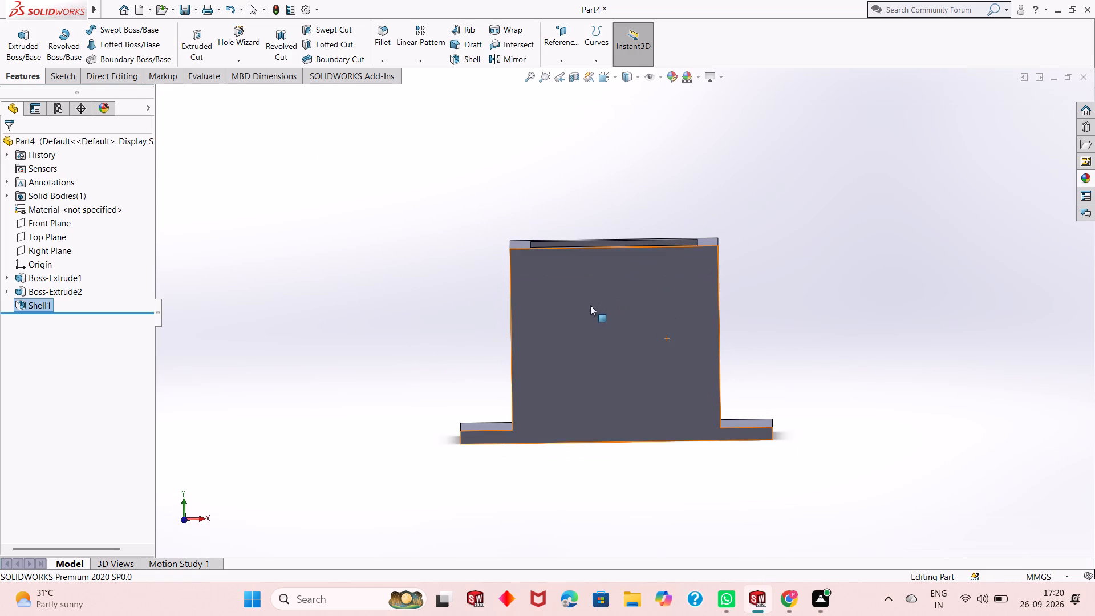
Examine the shelled block's cavity, walls and base flanges from several angles.
{"action": "middle_click_drag", "start_coordinate": [683, 303], "coordinate": [636, 431]}
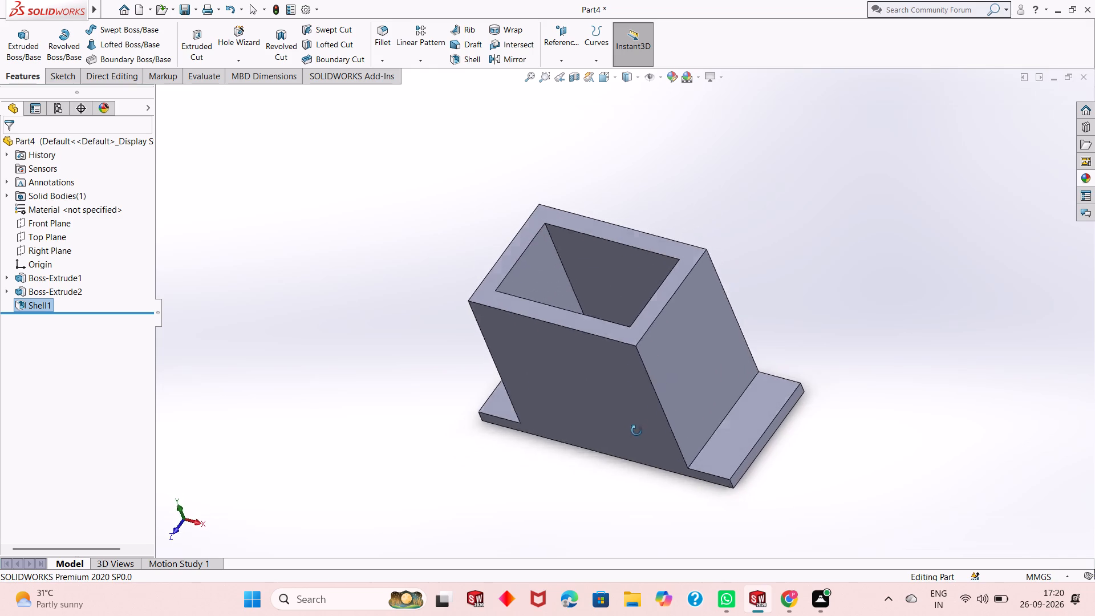
{"action": "middle_click_drag", "start_coordinate": [636, 431], "coordinate": [625, 492]}
{"action": "middle_click_drag", "start_coordinate": [630, 324], "coordinate": [628, 338]}
{"action": "scroll", "coordinate": [624, 334], "scroll_direction": "up", "scroll_amount": 1}
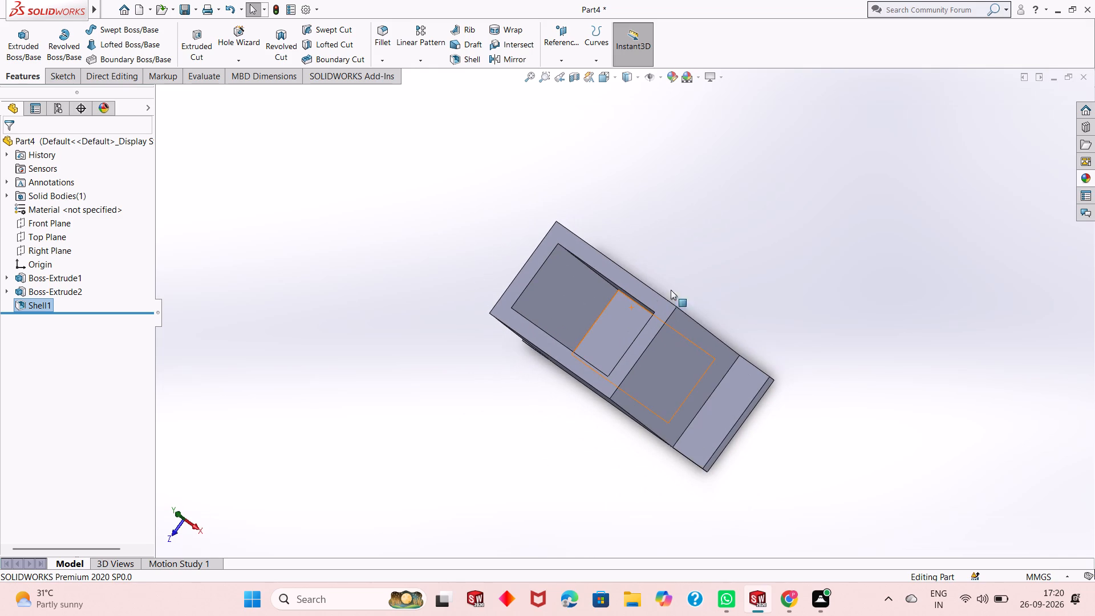
{"action": "scroll", "coordinate": [733, 269], "scroll_direction": "down", "scroll_amount": 3}
{"action": "scroll", "coordinate": [535, 348], "scroll_direction": "up", "scroll_amount": 2}
{"action": "middle_click_drag", "start_coordinate": [541, 351], "coordinate": [563, 288]}
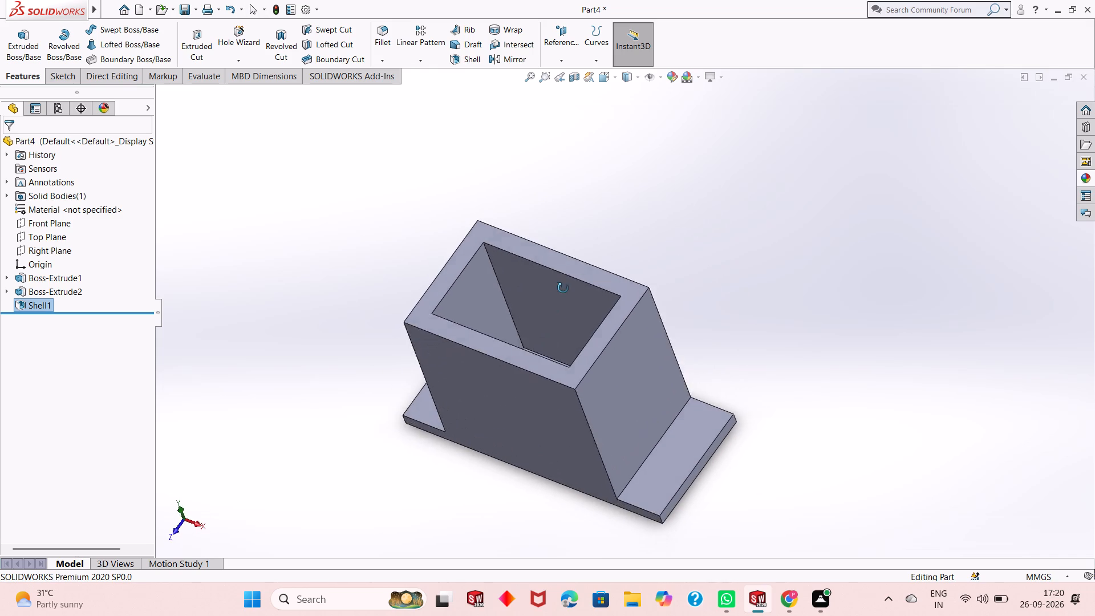
{"action": "middle_click_drag", "start_coordinate": [563, 288], "coordinate": [565, 288]}
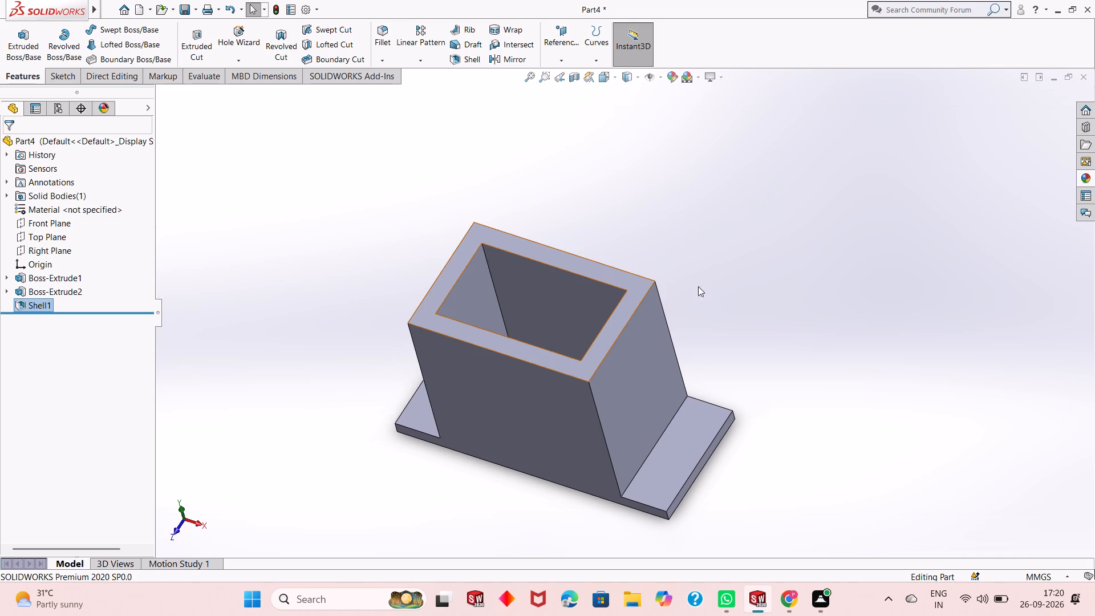
{"action": "middle_click_drag", "start_coordinate": [700, 297], "coordinate": [684, 297]}
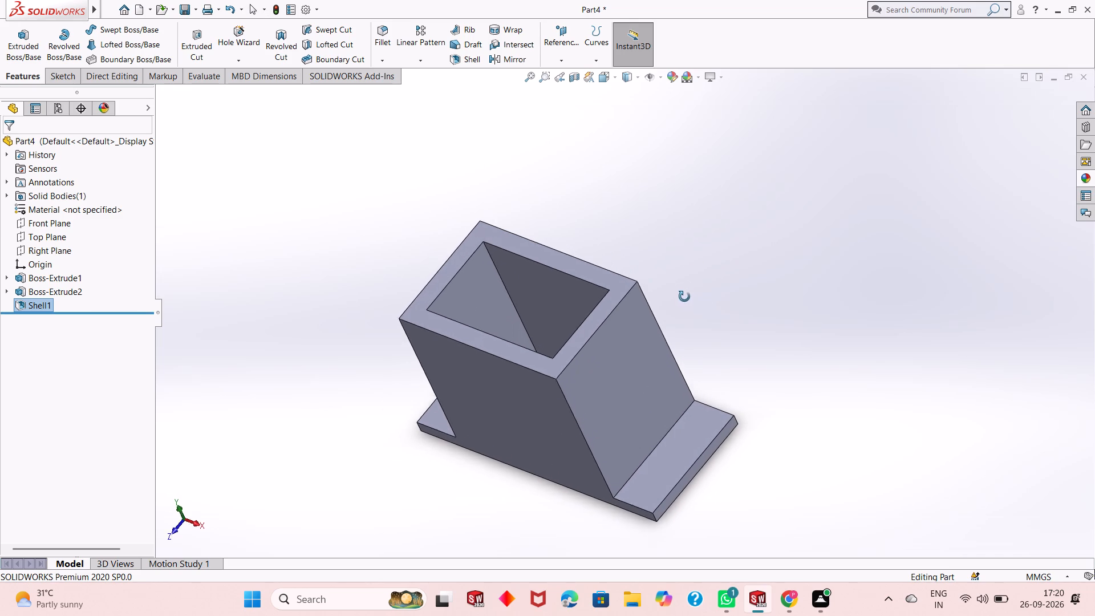
{"action": "middle_click_drag", "start_coordinate": [684, 297], "coordinate": [684, 305]}
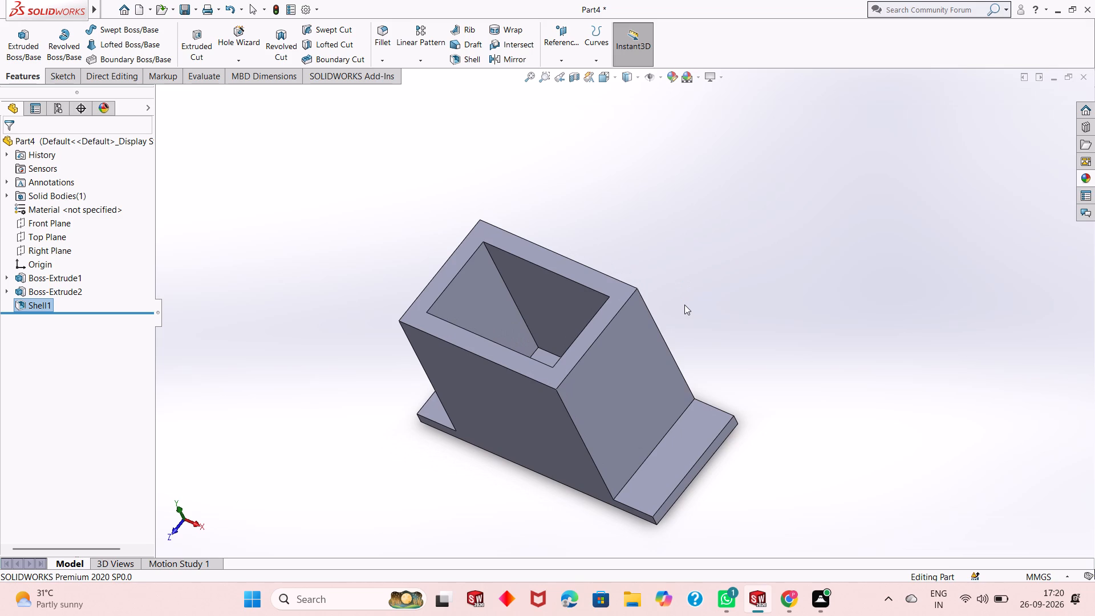
{"action": "middle_click_drag", "start_coordinate": [709, 342], "coordinate": [725, 307]}
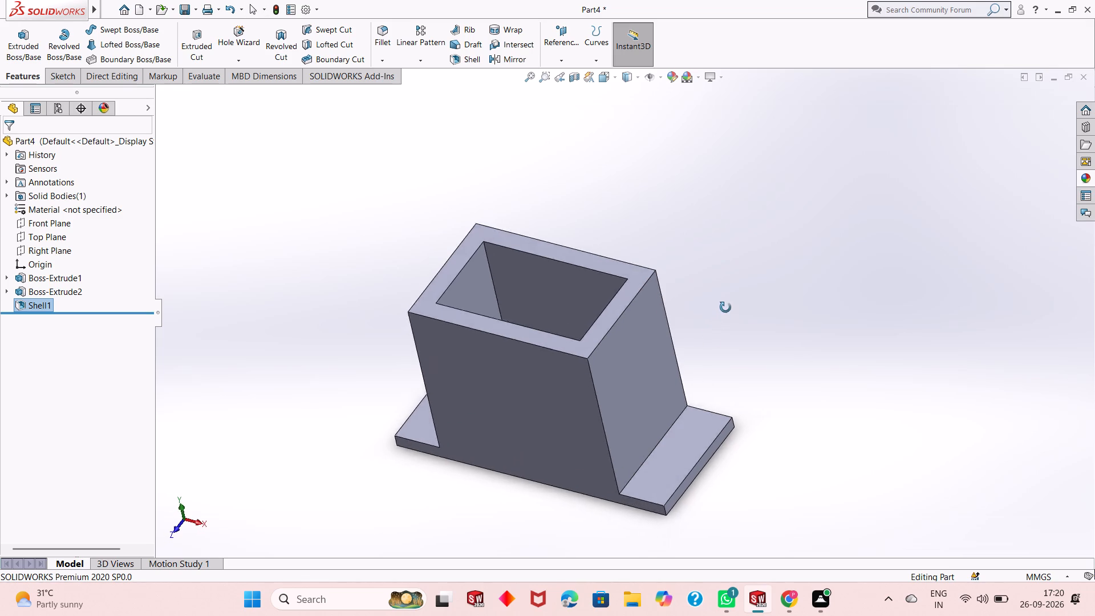
{"action": "middle_click_drag", "start_coordinate": [725, 307], "coordinate": [701, 344]}
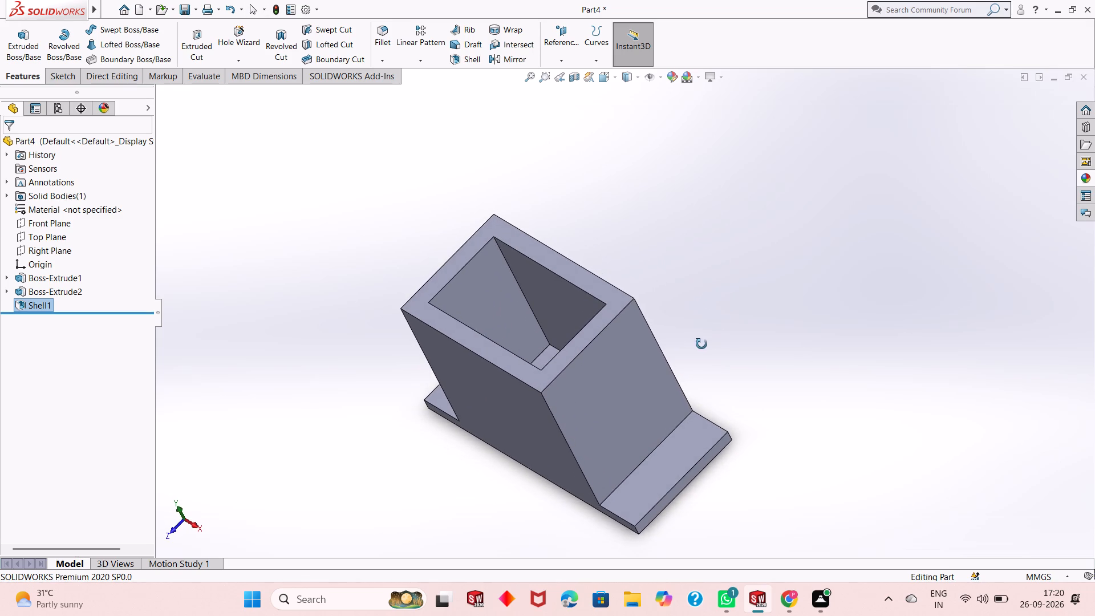
{"action": "middle_click_drag", "start_coordinate": [701, 344], "coordinate": [683, 439]}
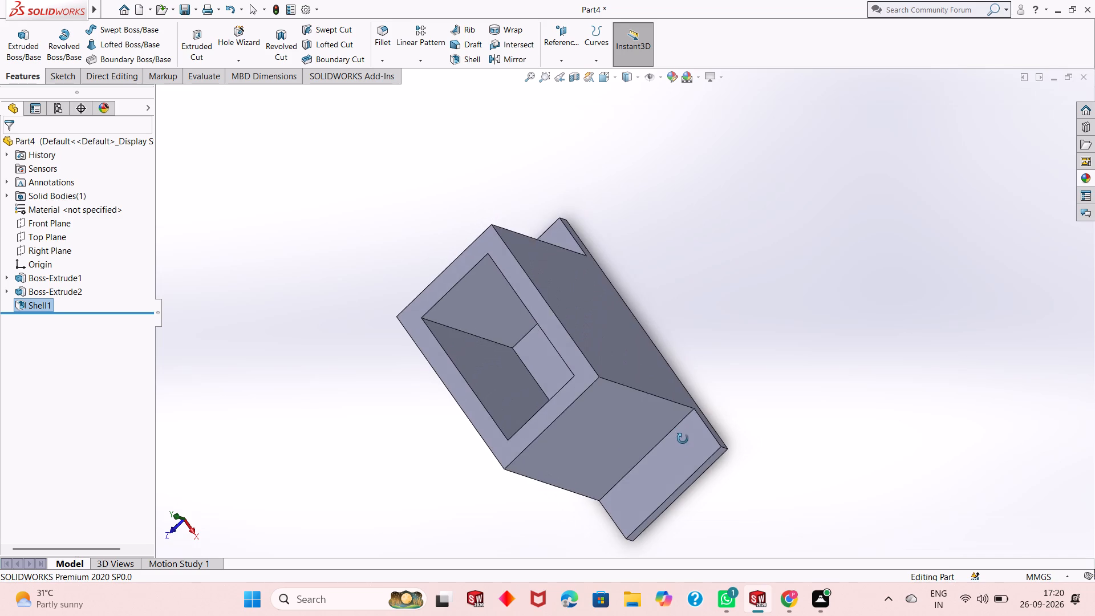
{"action": "middle_click_drag", "start_coordinate": [683, 439], "coordinate": [717, 303]}
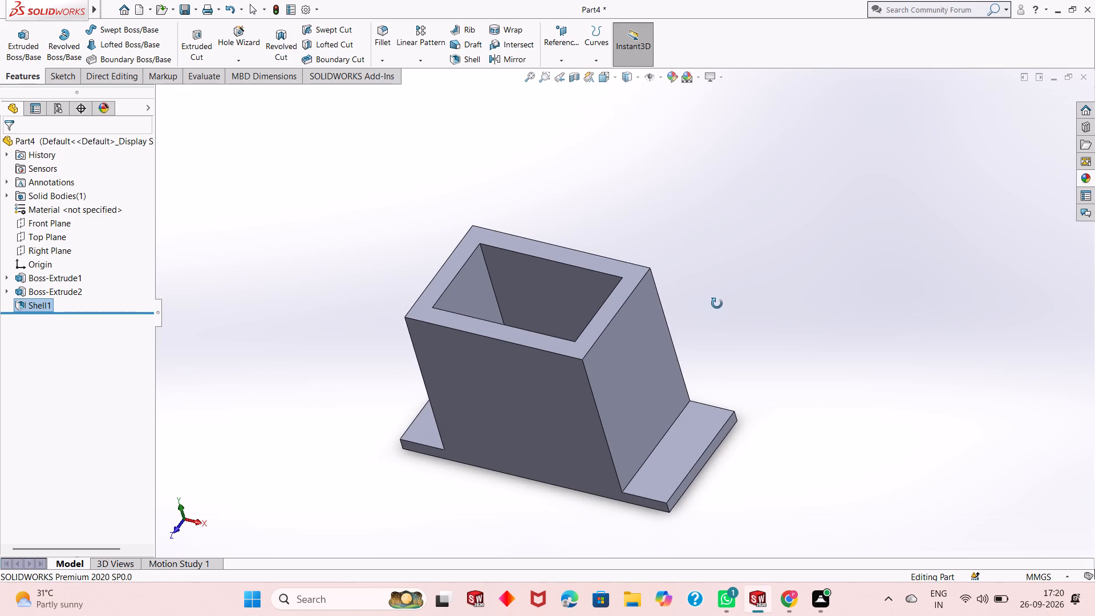
{"action": "middle_click_drag", "start_coordinate": [717, 303], "coordinate": [717, 303]}
{"action": "middle_click_drag", "start_coordinate": [708, 348], "coordinate": [694, 322]}
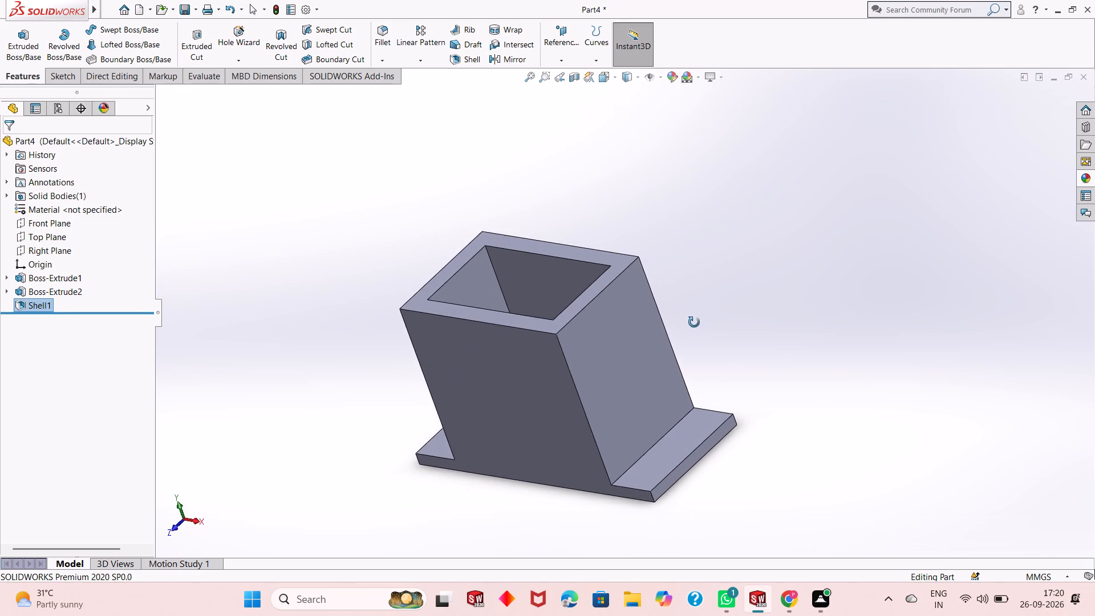
{"action": "middle_click_drag", "start_coordinate": [694, 322], "coordinate": [668, 355]}
{"action": "middle_click_drag", "start_coordinate": [585, 363], "coordinate": [630, 424]}
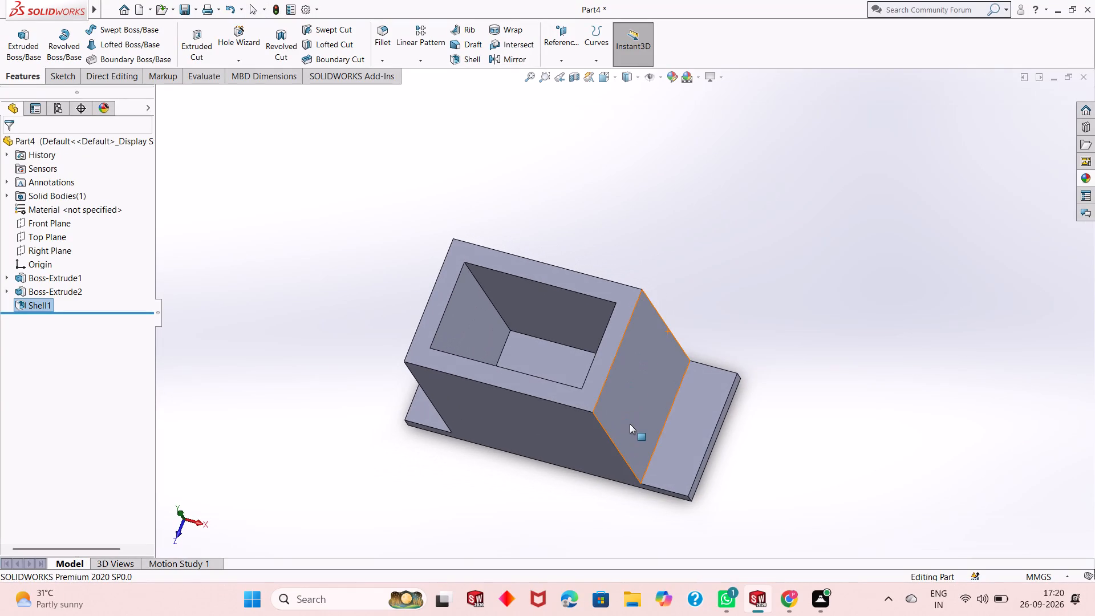
{"action": "scroll", "coordinate": [488, 327], "scroll_direction": "down", "scroll_amount": 2}
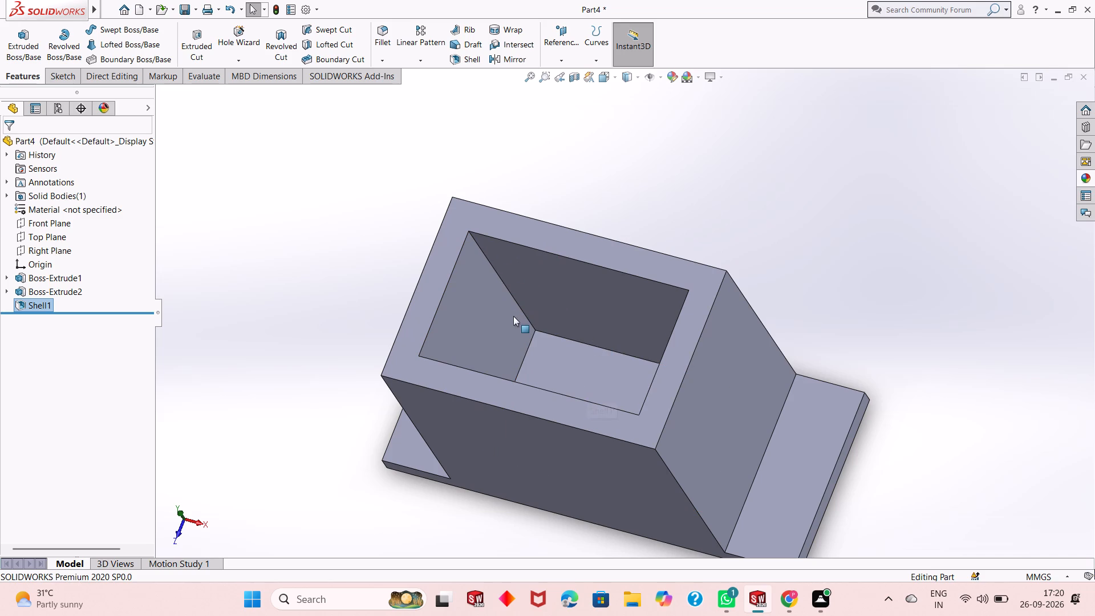
{"action": "middle_click_drag", "start_coordinate": [558, 358], "coordinate": [569, 277]}
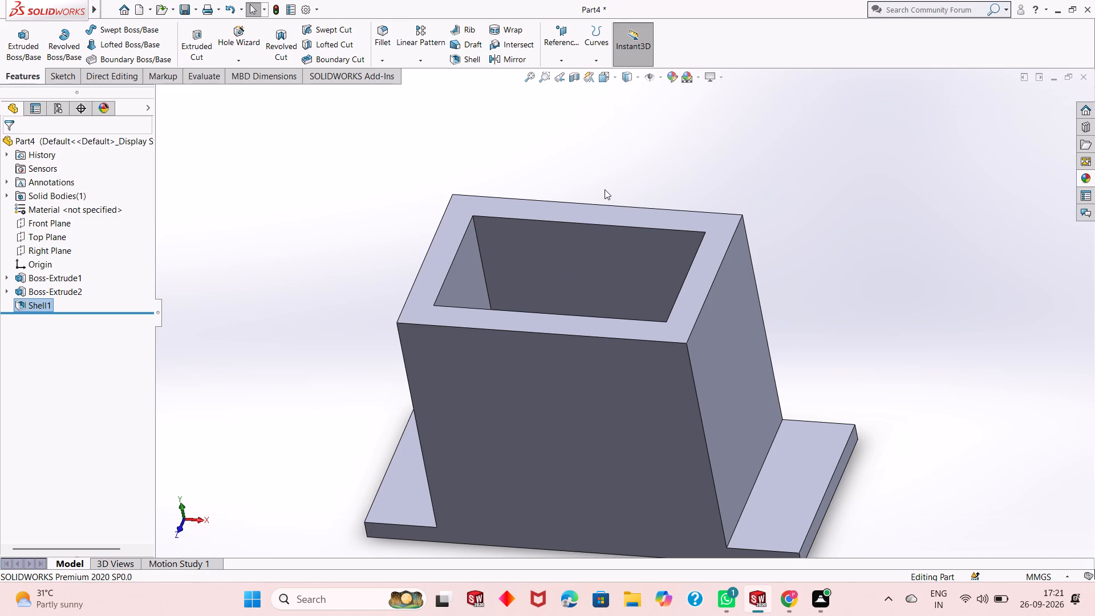
Fillet the four vertical inside corner edges of the block's cavity with a 3.18 mm symmetric radius.
{"action": "left_click", "coordinate": [386, 44]}
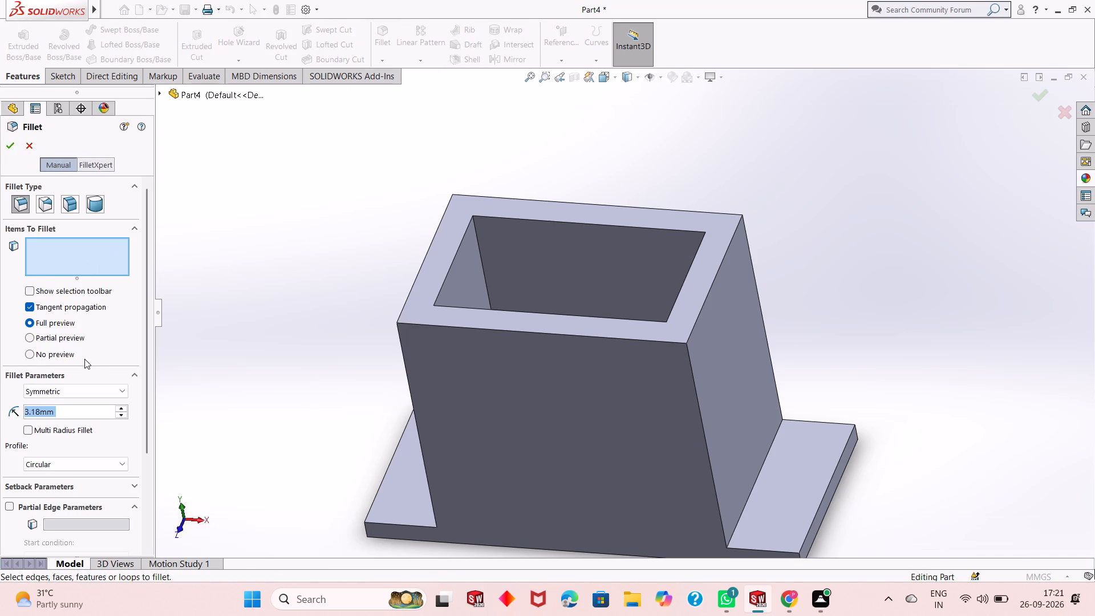
{"action": "left_click", "coordinate": [481, 252]}
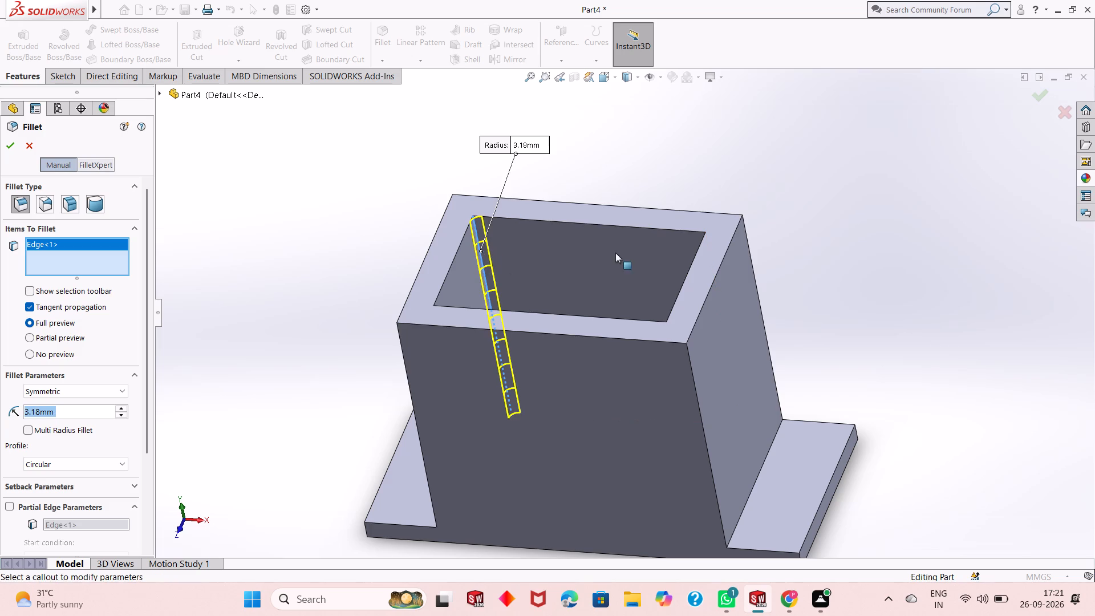
{"action": "middle_click_drag", "start_coordinate": [676, 253], "coordinate": [711, 362]}
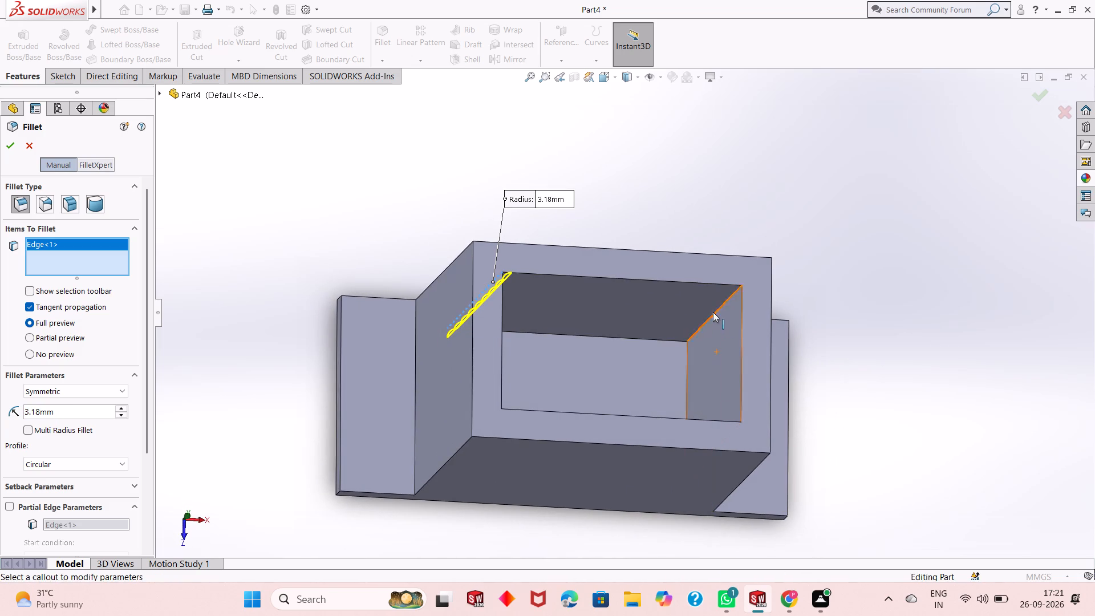
{"action": "left_click", "coordinate": [713, 313]}
{"action": "middle_click_drag", "start_coordinate": [660, 354], "coordinate": [519, 571]}
{"action": "middle_click_drag", "start_coordinate": [549, 512], "coordinate": [561, 483]}
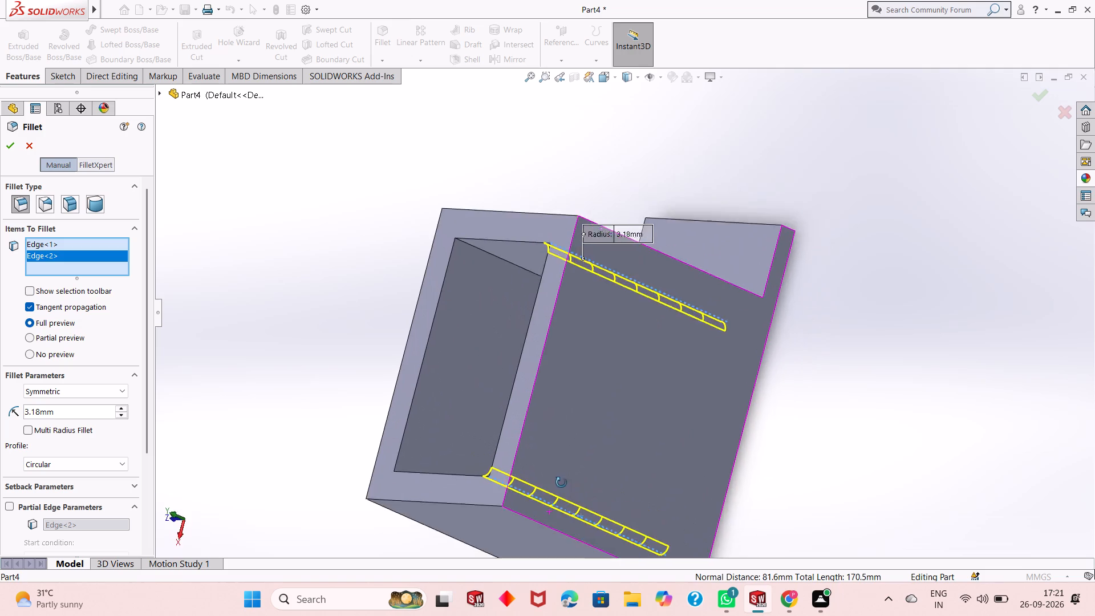
{"action": "middle_click_drag", "start_coordinate": [561, 483], "coordinate": [562, 422]}
{"action": "left_click", "coordinate": [486, 333]}
{"action": "middle_click_drag", "start_coordinate": [516, 341], "coordinate": [512, 531]}
{"action": "scroll", "coordinate": [516, 556], "scroll_direction": "up", "scroll_amount": 2}
{"action": "scroll", "coordinate": [554, 476], "scroll_direction": "down", "scroll_amount": 3}
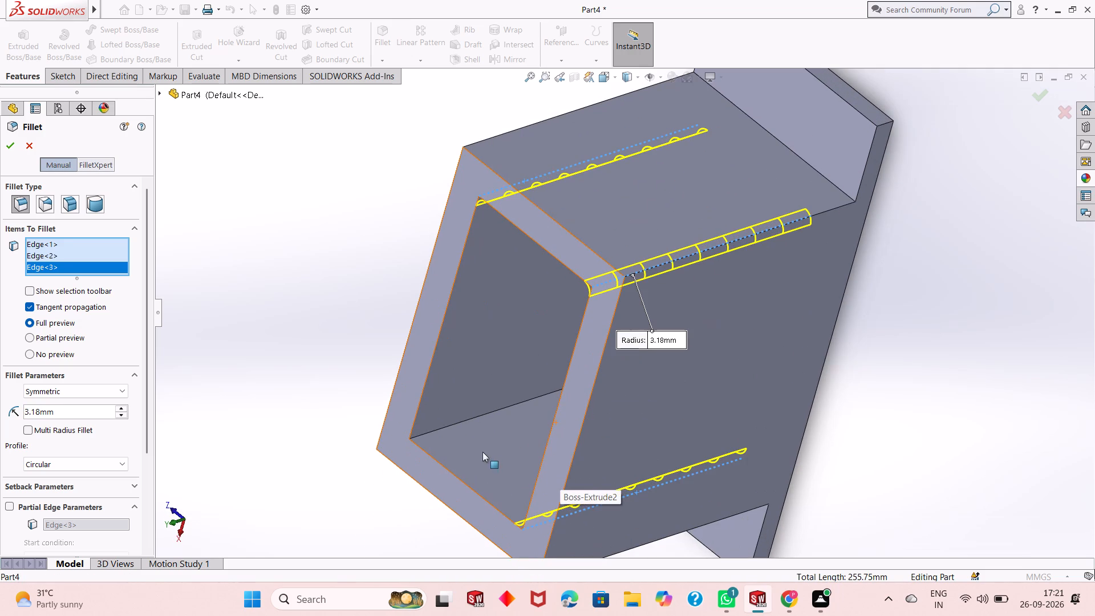
{"action": "left_click", "coordinate": [441, 428]}
{"action": "middle_click_drag", "start_coordinate": [540, 431], "coordinate": [548, 424]}
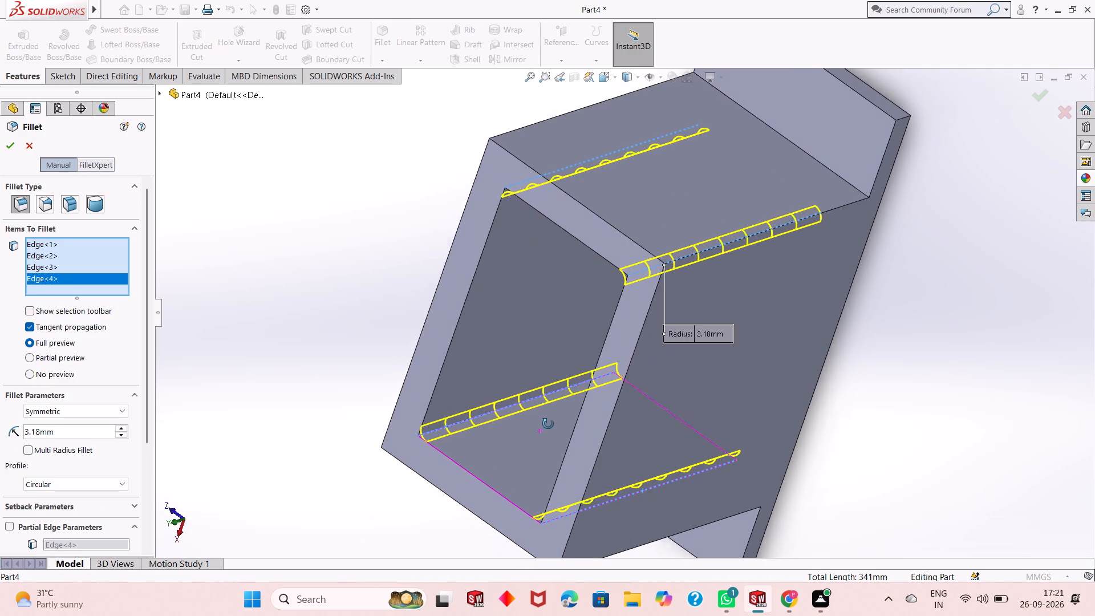
{"action": "middle_click_drag", "start_coordinate": [548, 424], "coordinate": [607, 161]}
{"action": "scroll", "coordinate": [610, 237], "scroll_direction": "up", "scroll_amount": 1}
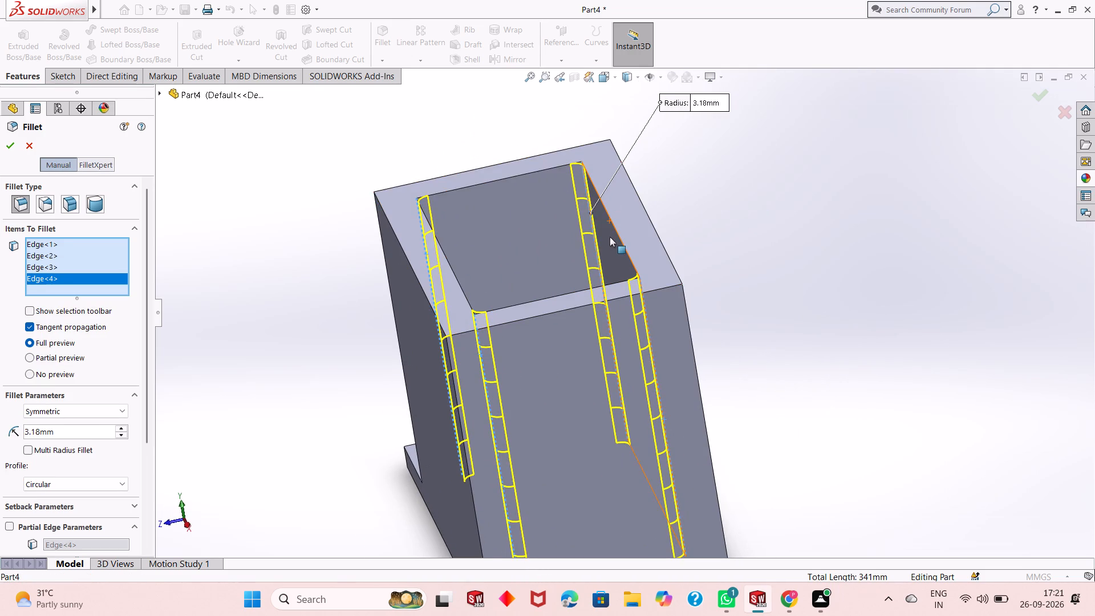
{"action": "left_click", "coordinate": [3, 147]}
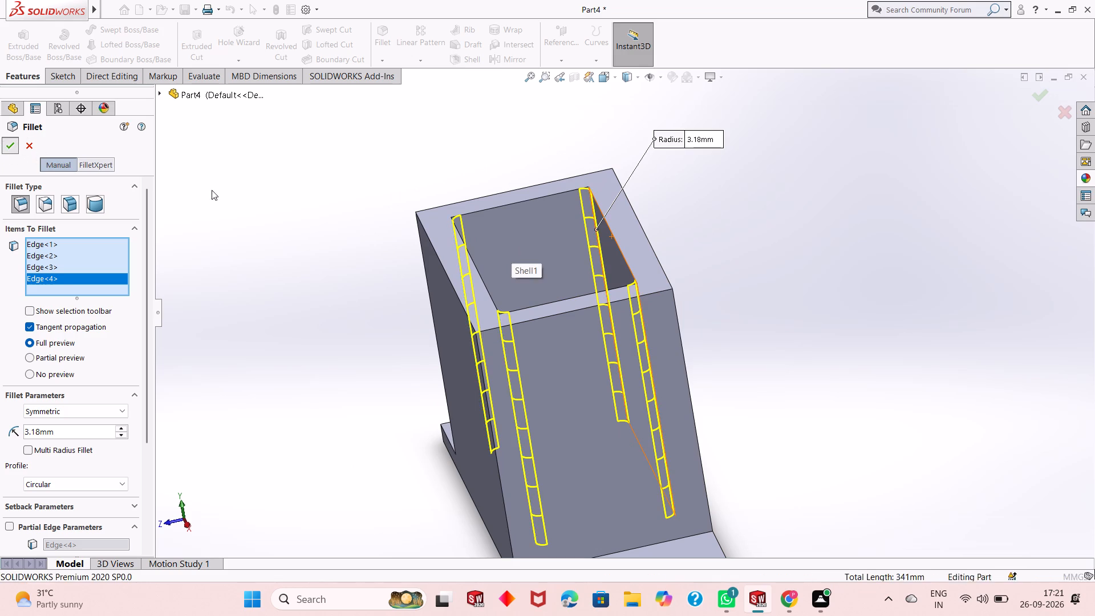
Inspect the filleted inside corners of the block's cavity from above and up close.
{"action": "scroll", "coordinate": [617, 285], "scroll_direction": "up", "scroll_amount": 2}
{"action": "middle_click_drag", "start_coordinate": [700, 308], "coordinate": [785, 325]}
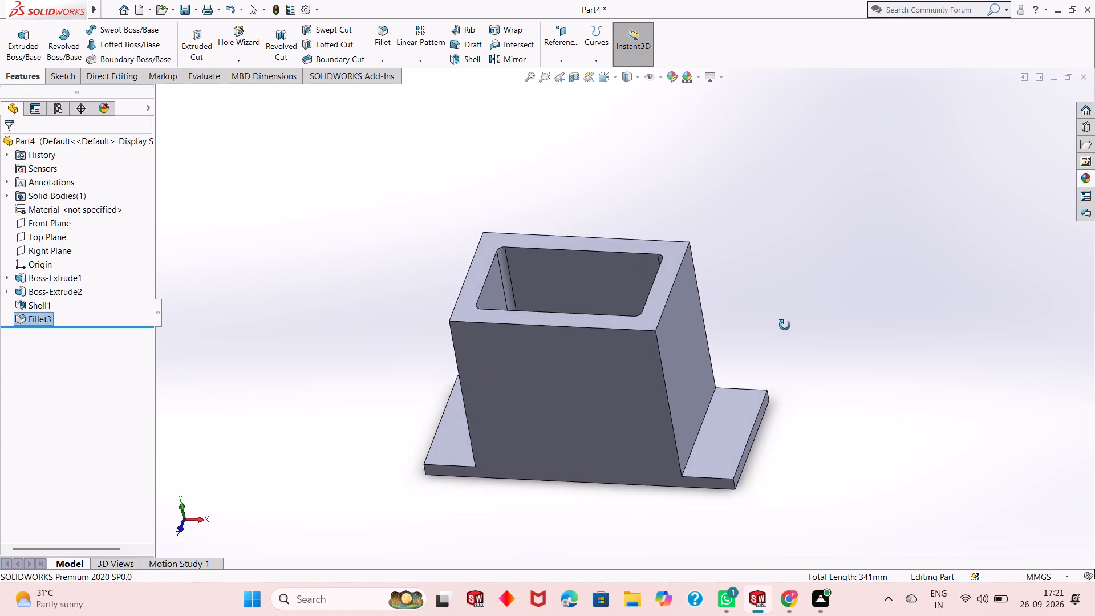
{"action": "middle_click_drag", "start_coordinate": [785, 325], "coordinate": [785, 379]}
{"action": "scroll", "coordinate": [515, 285], "scroll_direction": "down", "scroll_amount": 1}
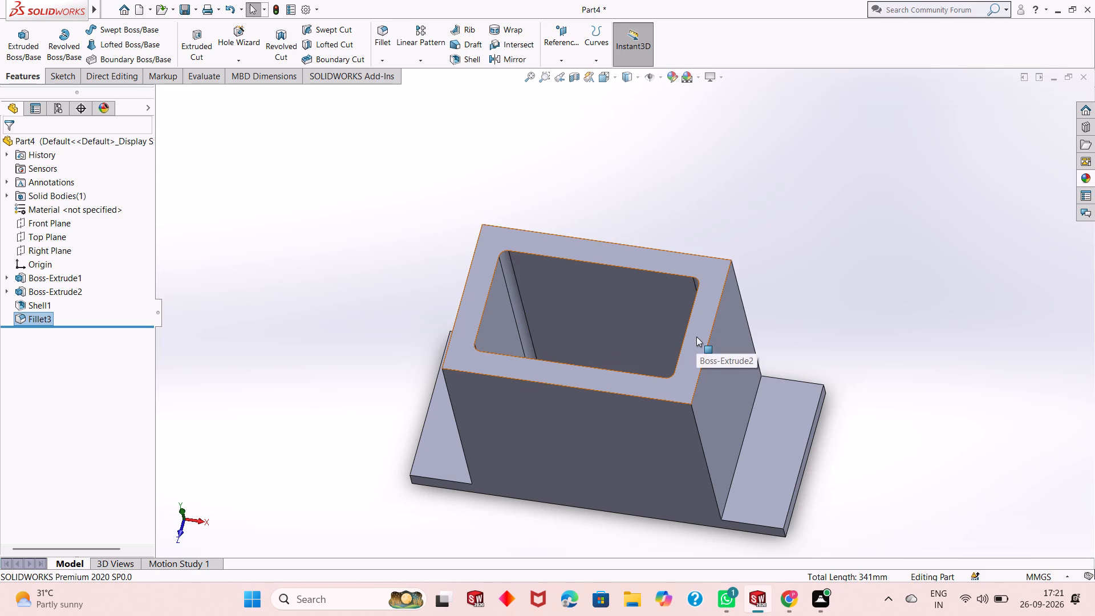
{"action": "scroll", "coordinate": [680, 363], "scroll_direction": "down", "scroll_amount": 3}
{"action": "scroll", "coordinate": [679, 363], "scroll_direction": "up", "scroll_amount": 2}
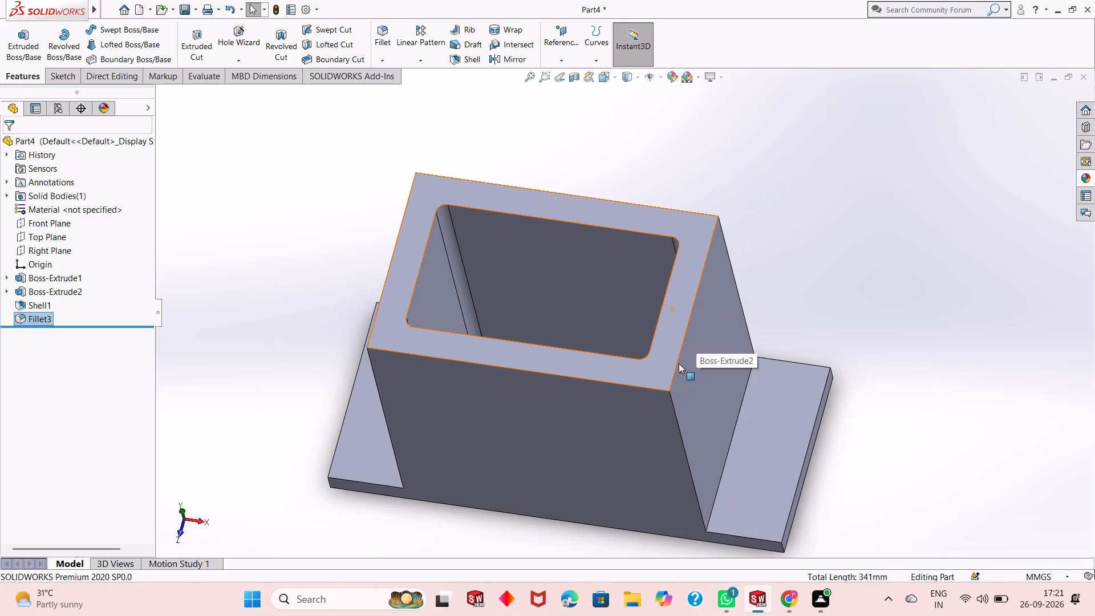
{"action": "scroll", "coordinate": [679, 363], "scroll_direction": "up", "scroll_amount": 1}
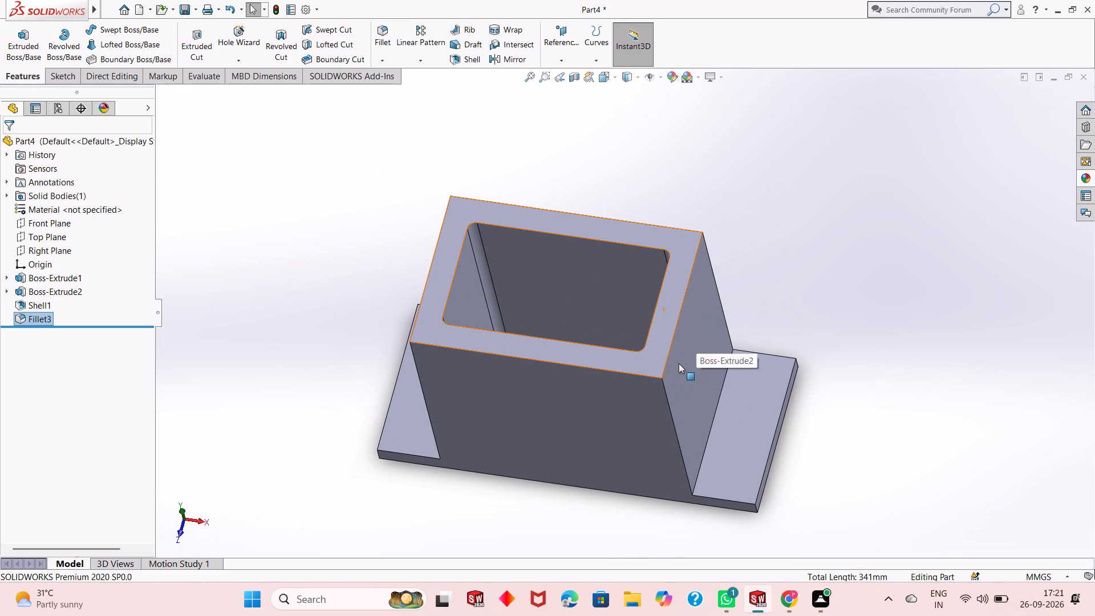
{"action": "scroll", "coordinate": [679, 363], "scroll_direction": "up", "scroll_amount": 2}
{"action": "scroll", "coordinate": [609, 321], "scroll_direction": "down", "scroll_amount": 1}
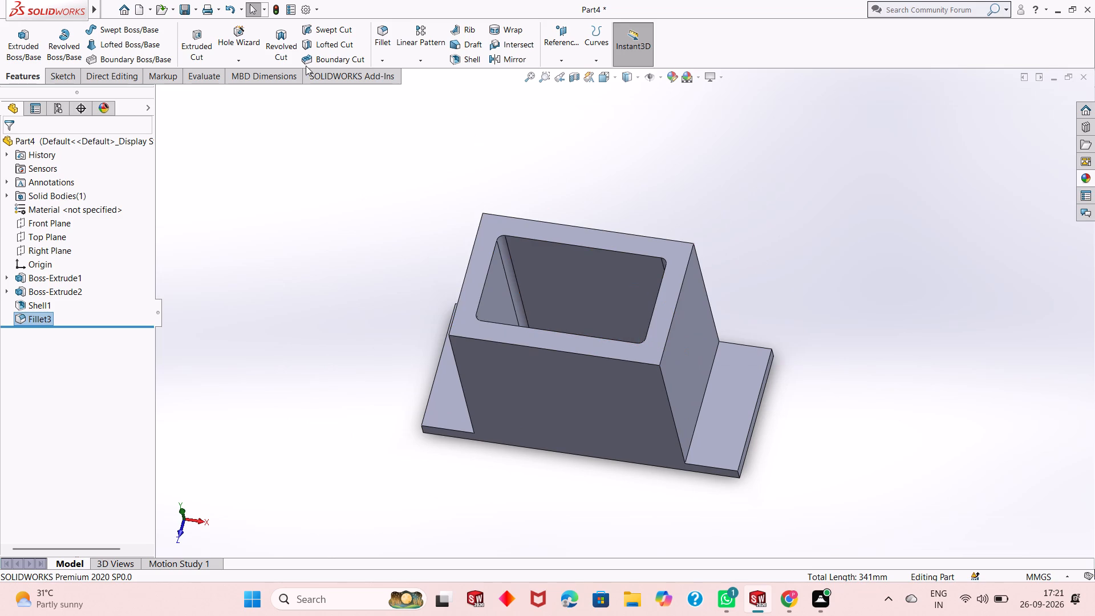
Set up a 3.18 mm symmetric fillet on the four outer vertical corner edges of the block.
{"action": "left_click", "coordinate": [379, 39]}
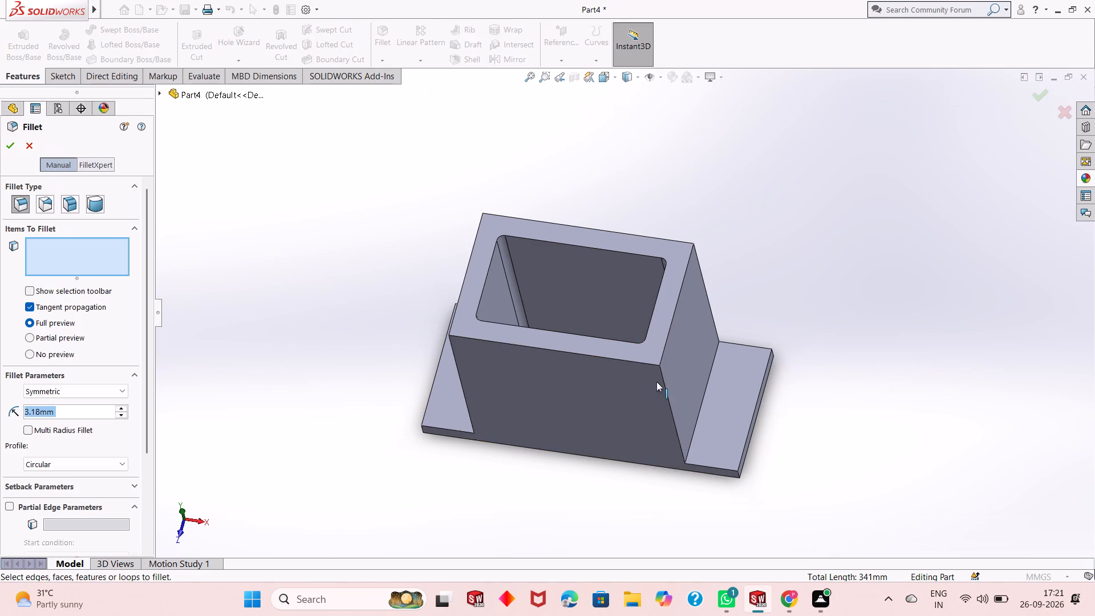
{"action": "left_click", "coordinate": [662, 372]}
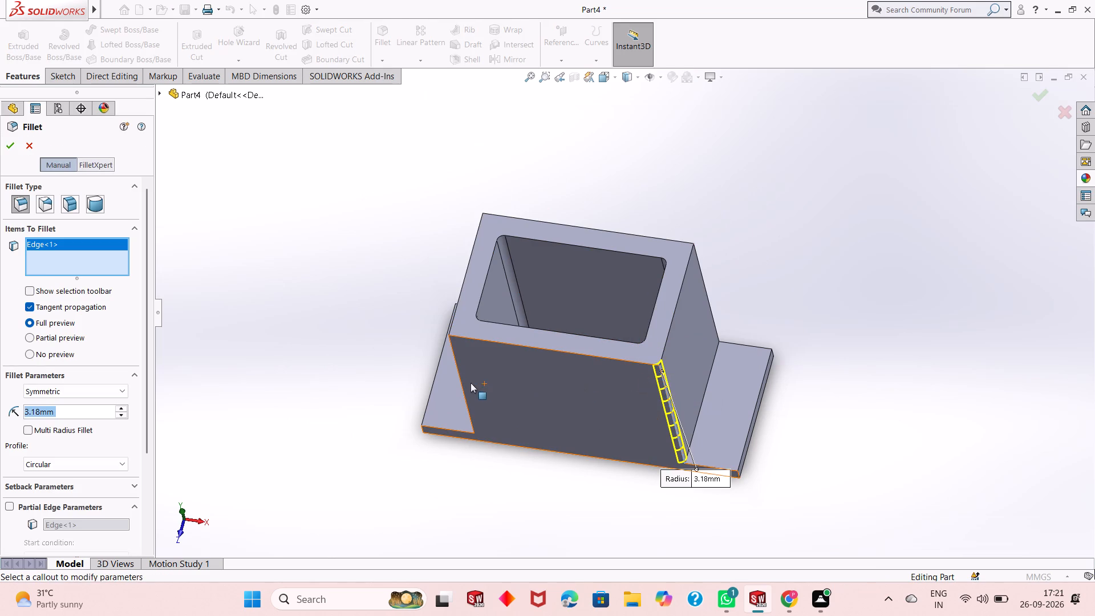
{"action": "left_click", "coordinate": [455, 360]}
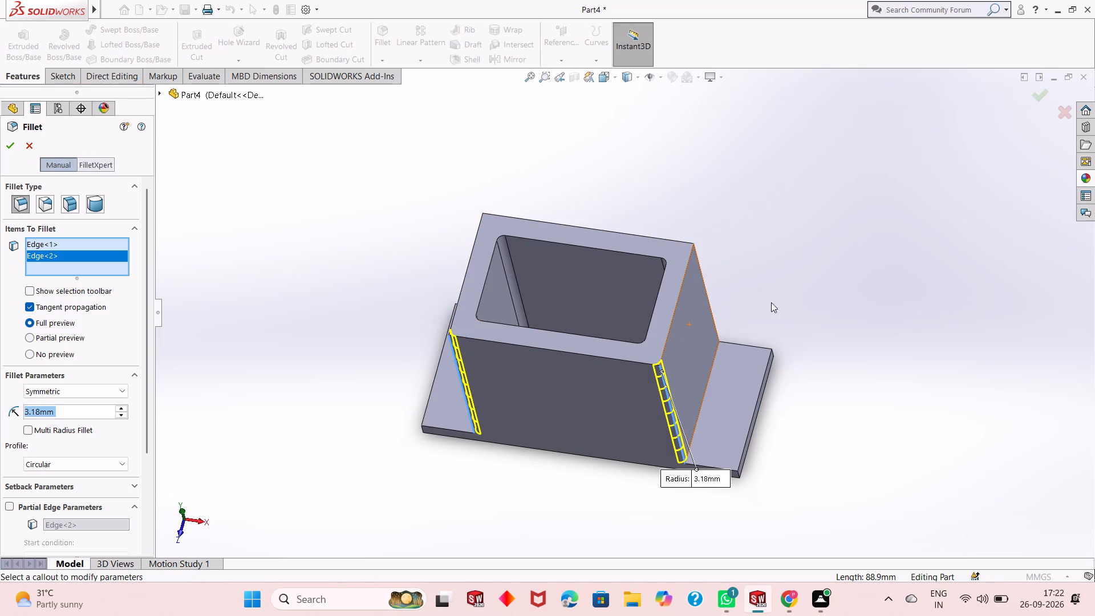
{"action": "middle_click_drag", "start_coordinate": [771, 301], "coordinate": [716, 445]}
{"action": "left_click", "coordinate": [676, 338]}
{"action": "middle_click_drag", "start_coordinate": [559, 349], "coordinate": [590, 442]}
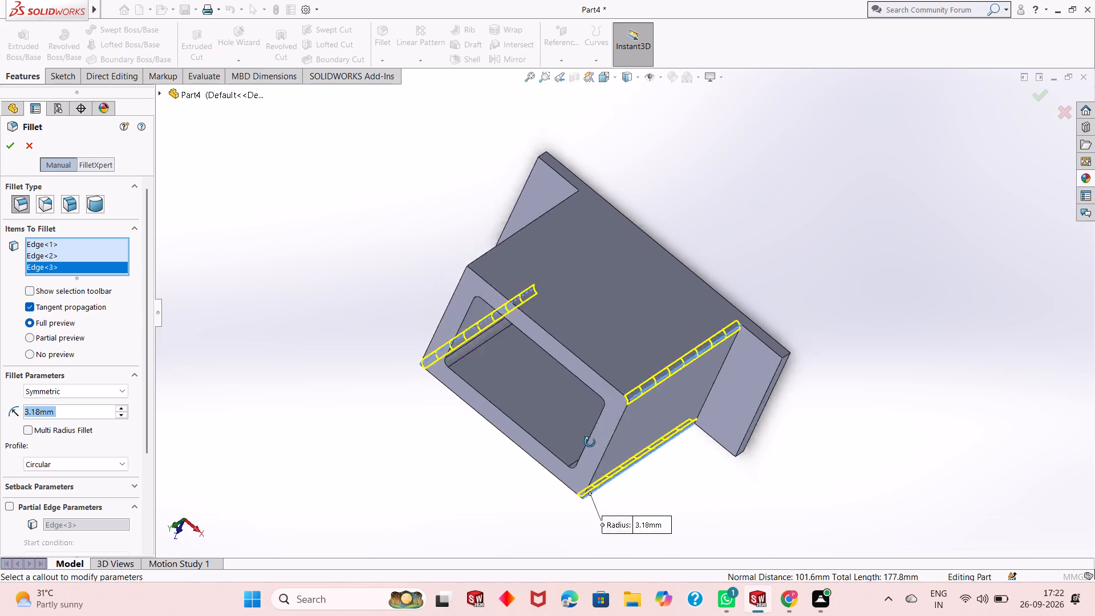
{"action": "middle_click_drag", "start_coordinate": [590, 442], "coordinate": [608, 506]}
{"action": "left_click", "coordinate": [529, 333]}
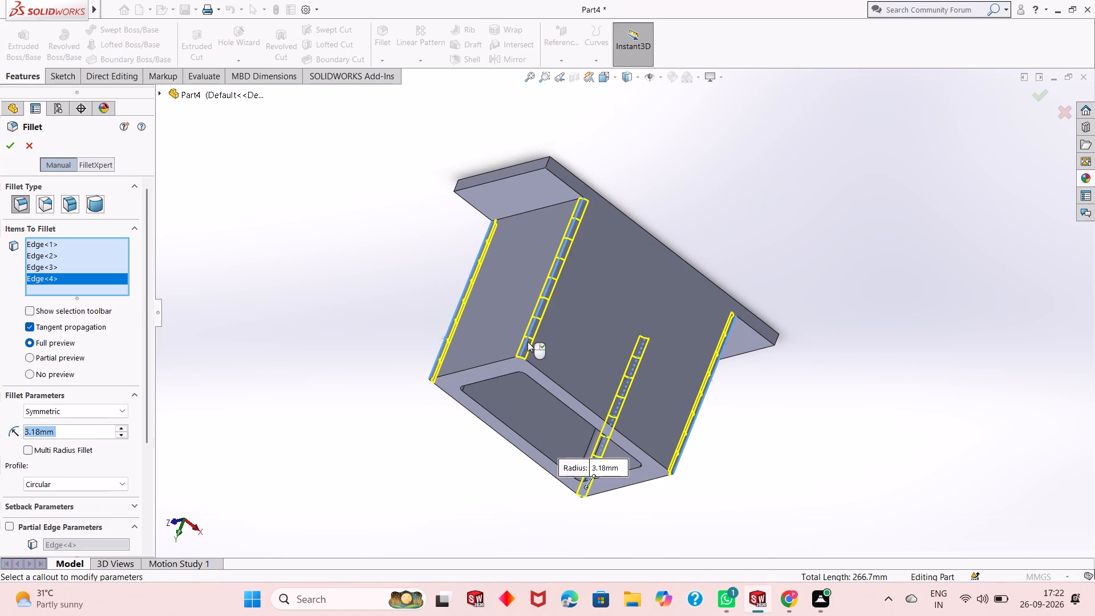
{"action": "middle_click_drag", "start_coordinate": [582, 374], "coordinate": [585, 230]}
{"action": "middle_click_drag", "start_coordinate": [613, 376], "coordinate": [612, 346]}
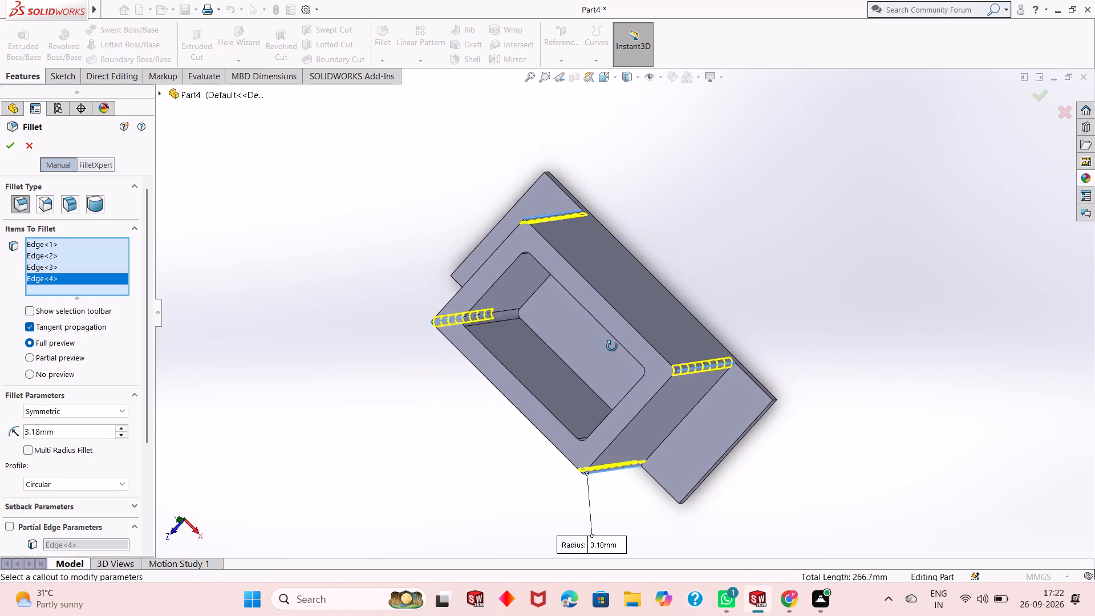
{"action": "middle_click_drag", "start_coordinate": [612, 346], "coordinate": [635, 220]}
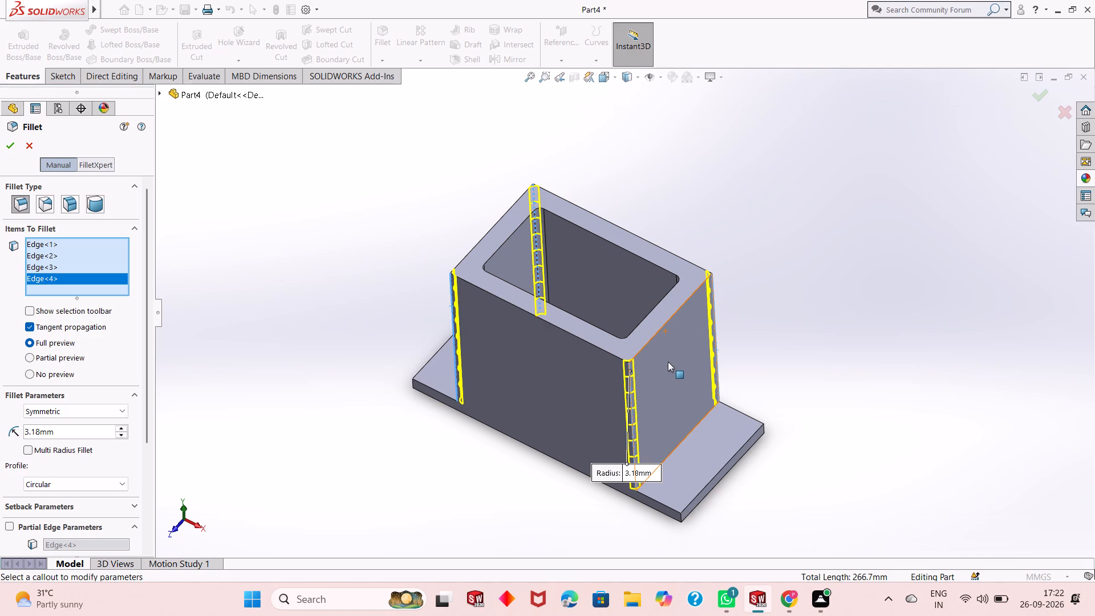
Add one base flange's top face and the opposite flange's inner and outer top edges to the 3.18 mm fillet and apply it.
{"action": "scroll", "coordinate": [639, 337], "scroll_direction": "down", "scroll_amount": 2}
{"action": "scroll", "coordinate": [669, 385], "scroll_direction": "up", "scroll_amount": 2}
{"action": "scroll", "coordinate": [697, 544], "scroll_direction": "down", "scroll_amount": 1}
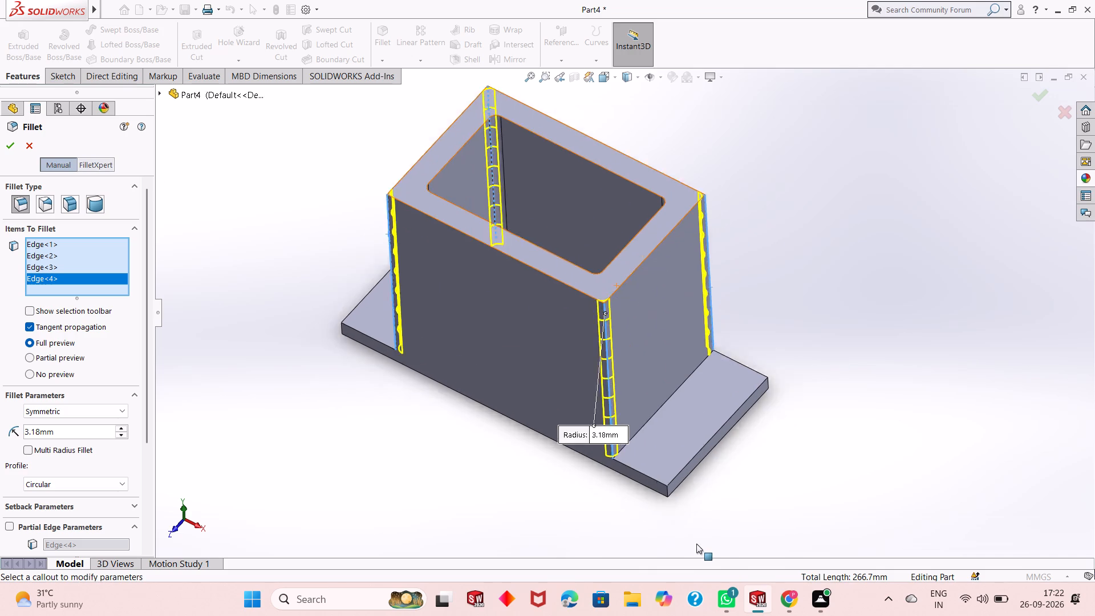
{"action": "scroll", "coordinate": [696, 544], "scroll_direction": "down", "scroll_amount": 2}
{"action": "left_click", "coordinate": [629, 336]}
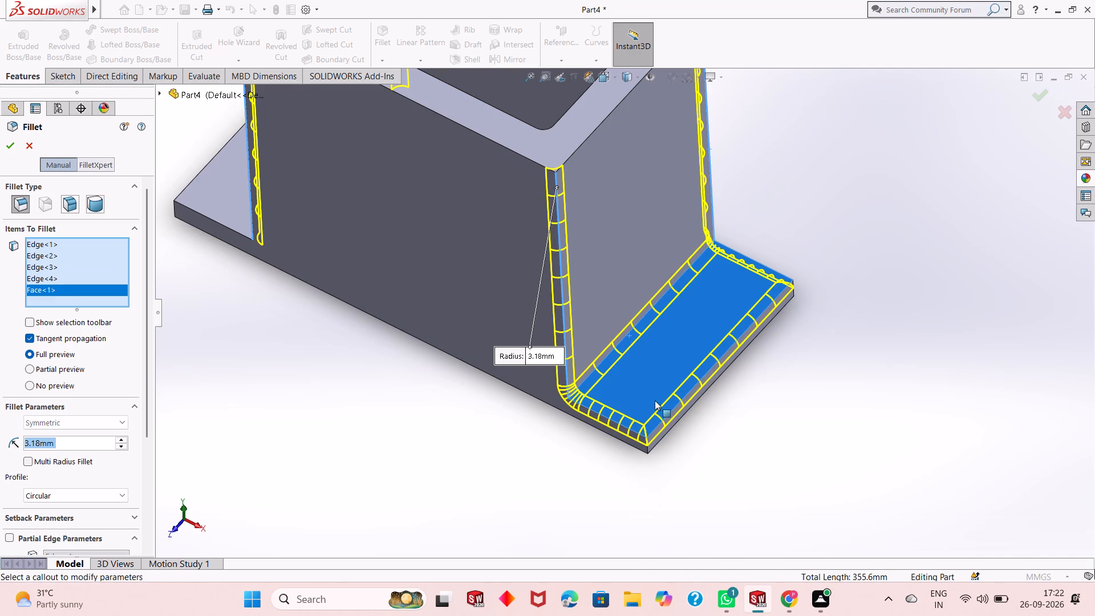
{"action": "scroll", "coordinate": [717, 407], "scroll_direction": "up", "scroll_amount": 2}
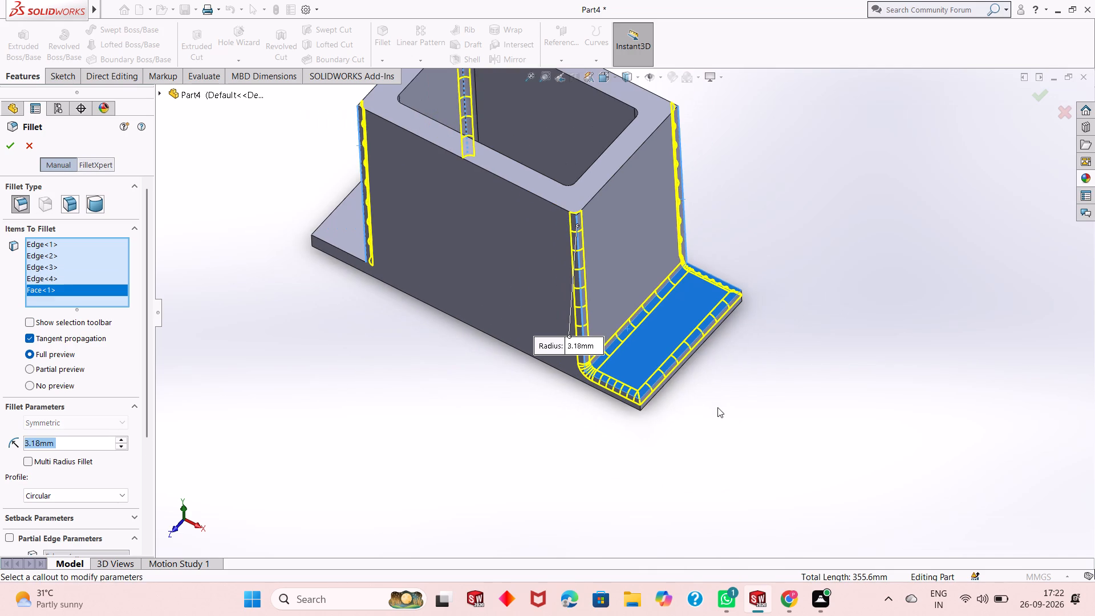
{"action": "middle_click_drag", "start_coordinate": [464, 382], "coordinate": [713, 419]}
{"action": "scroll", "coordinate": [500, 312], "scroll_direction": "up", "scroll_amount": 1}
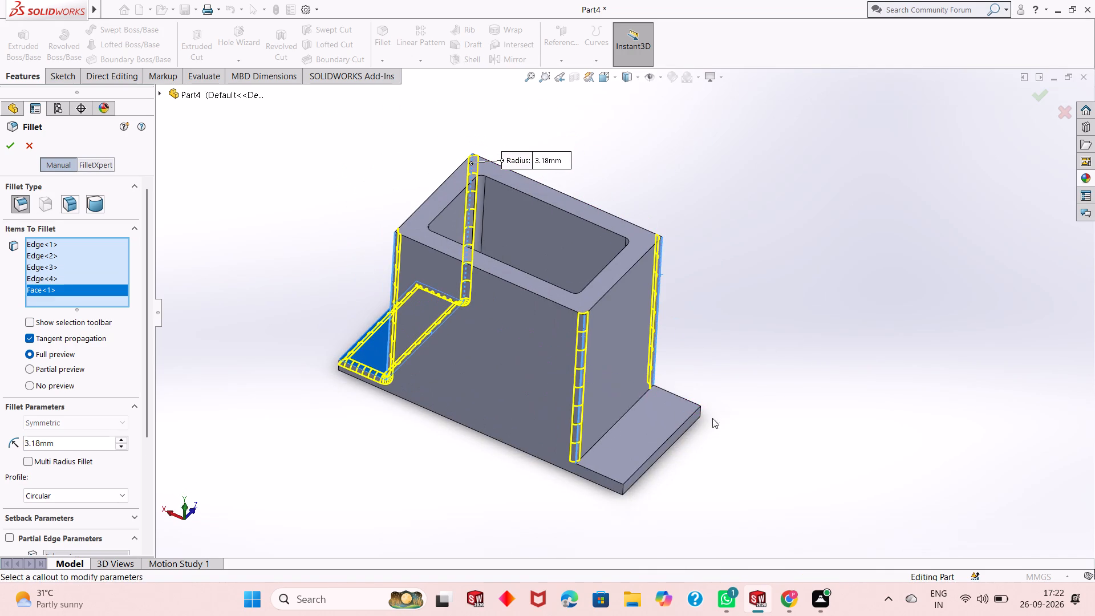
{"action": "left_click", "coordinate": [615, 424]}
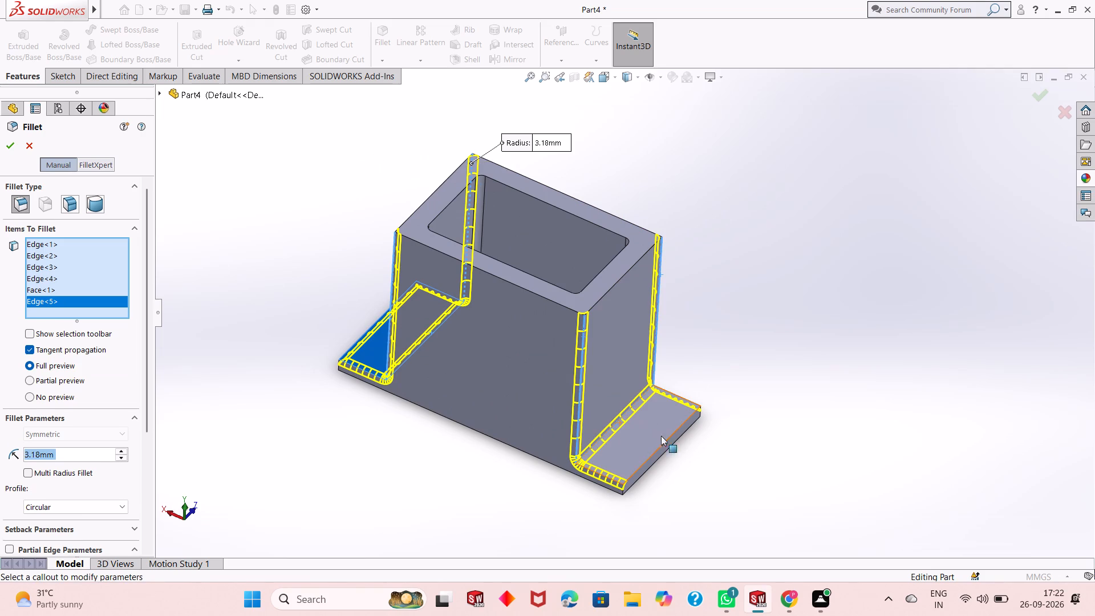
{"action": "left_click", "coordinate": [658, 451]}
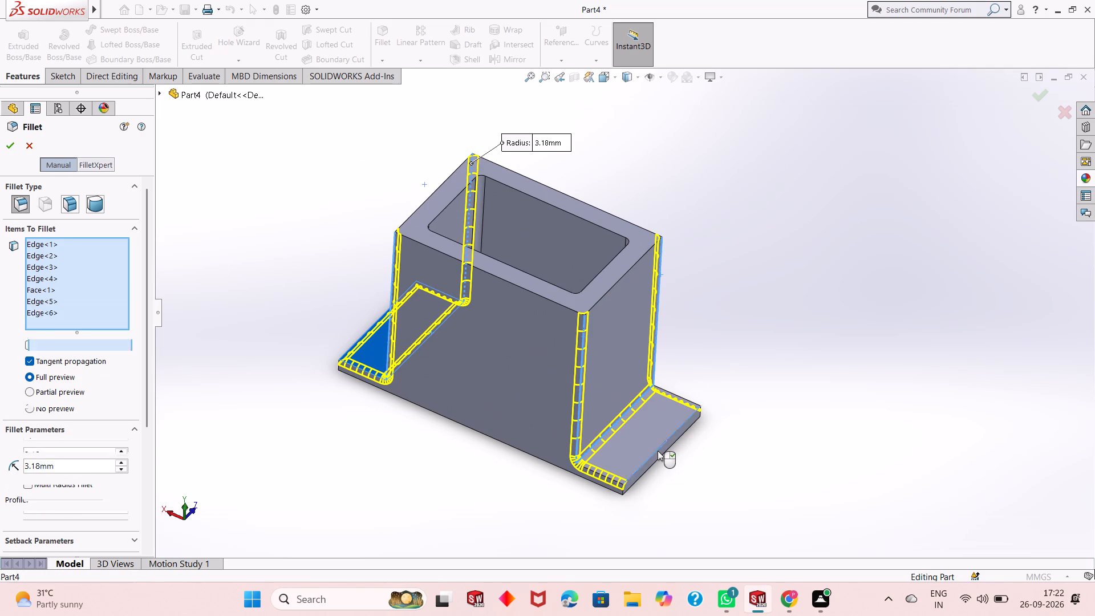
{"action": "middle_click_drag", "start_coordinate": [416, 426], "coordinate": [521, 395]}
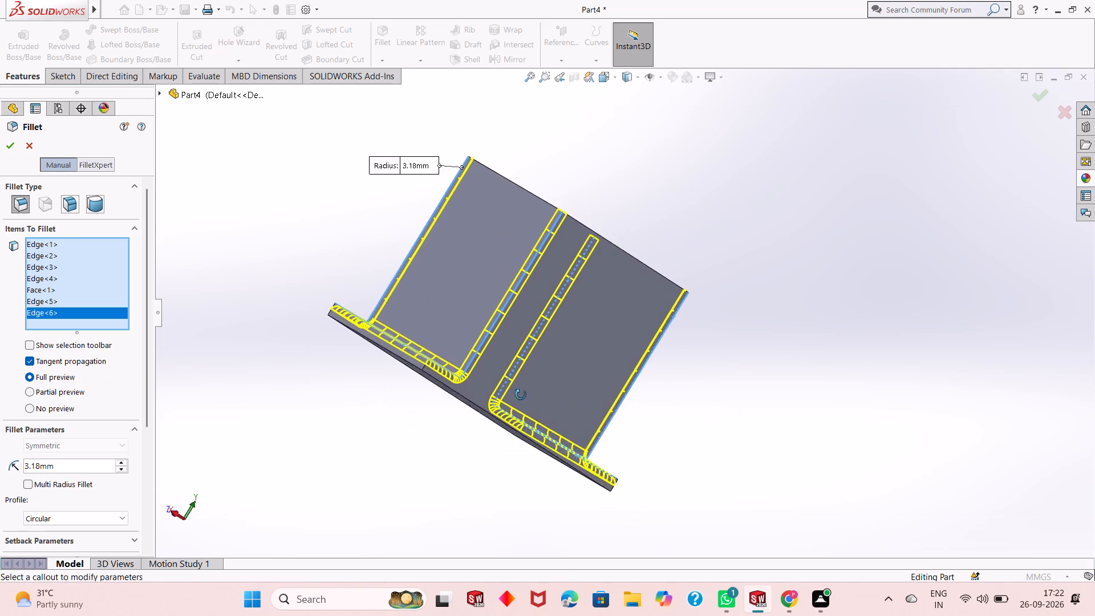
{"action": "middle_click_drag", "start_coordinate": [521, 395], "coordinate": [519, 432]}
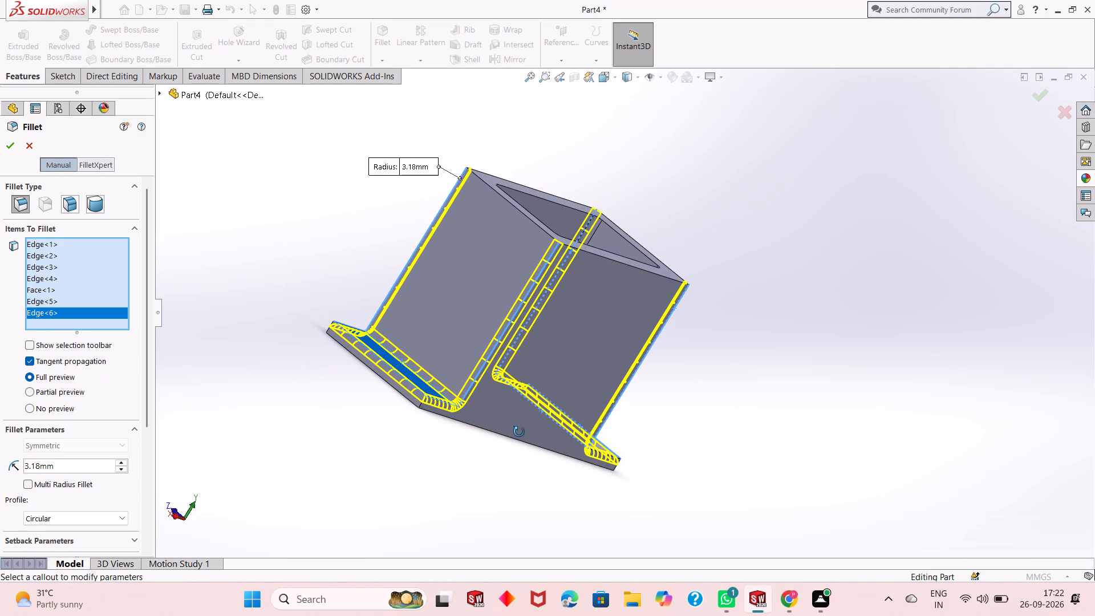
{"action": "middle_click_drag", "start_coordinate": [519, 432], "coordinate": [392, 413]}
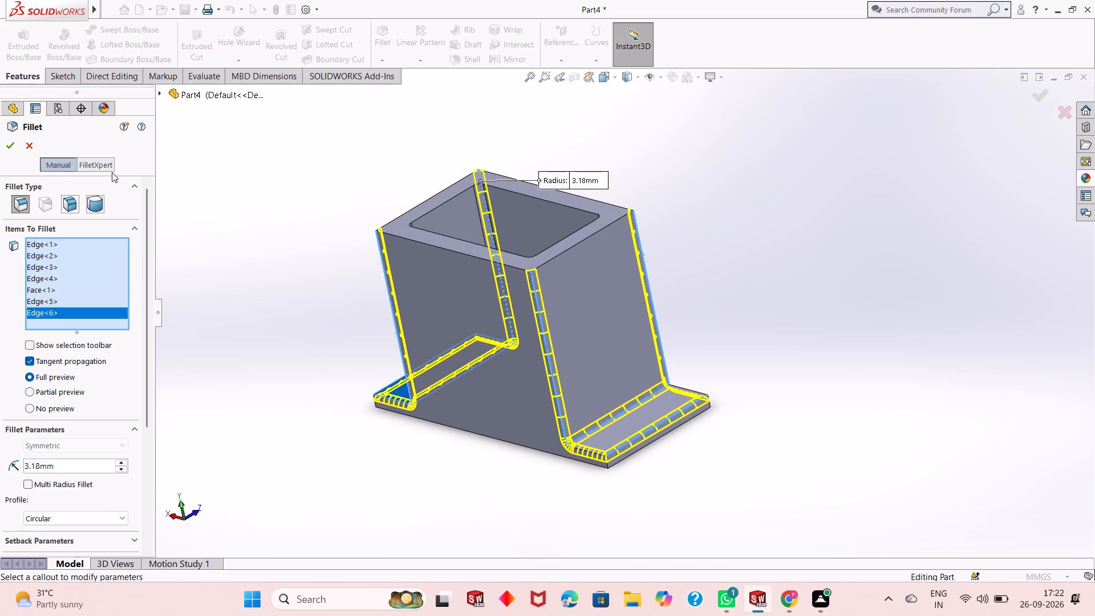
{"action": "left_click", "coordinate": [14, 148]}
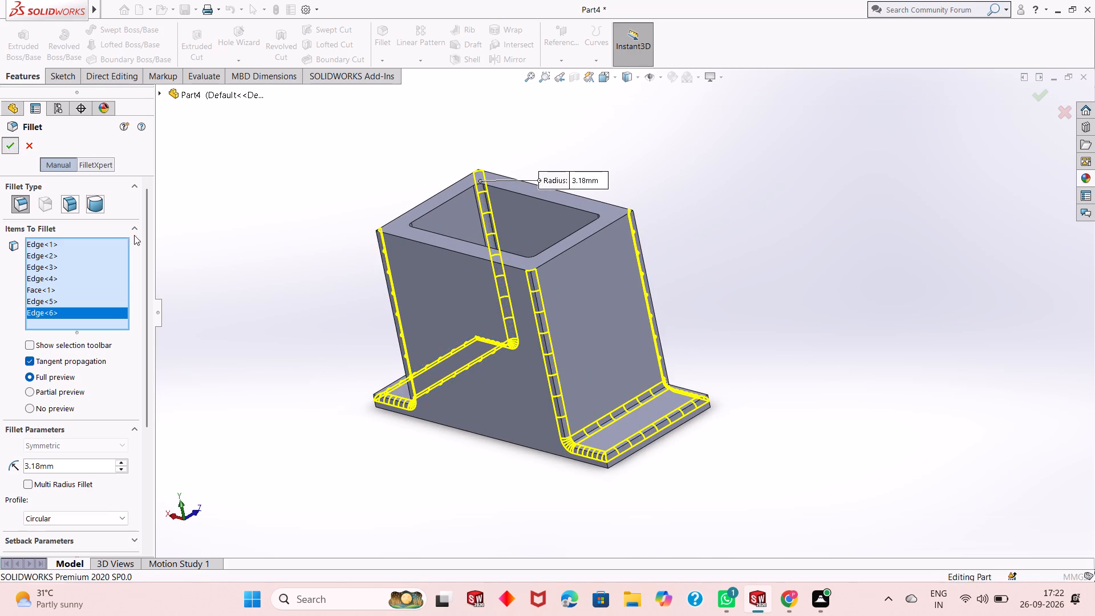
Examine the filleted outer corners of the block and the rounded base flange from several angles and up close.
{"action": "middle_click_drag", "start_coordinate": [561, 362], "coordinate": [616, 279]}
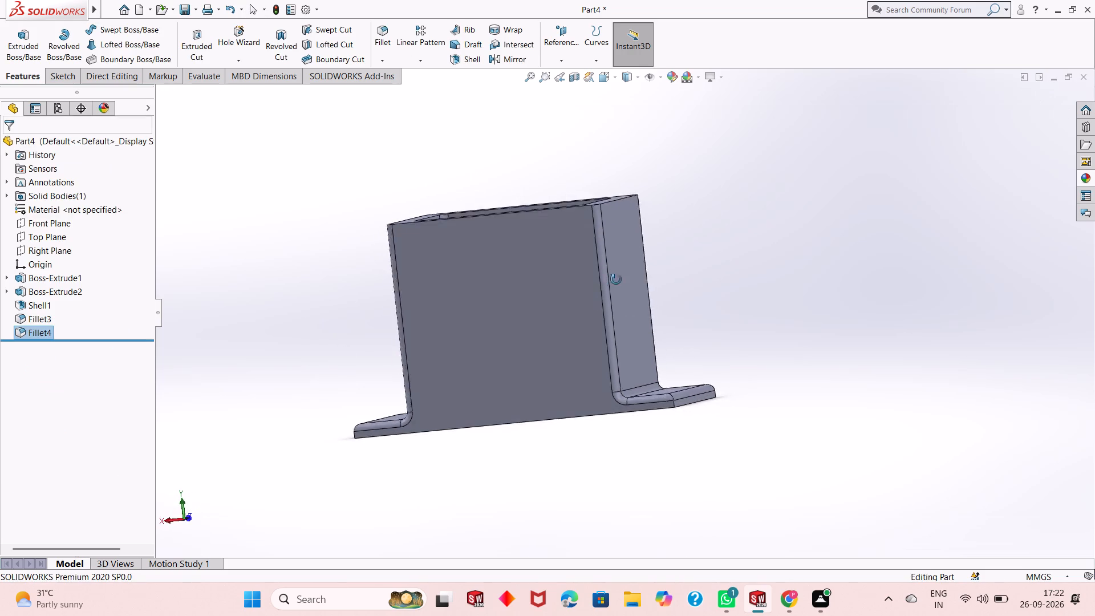
{"action": "middle_click_drag", "start_coordinate": [616, 279], "coordinate": [822, 291]}
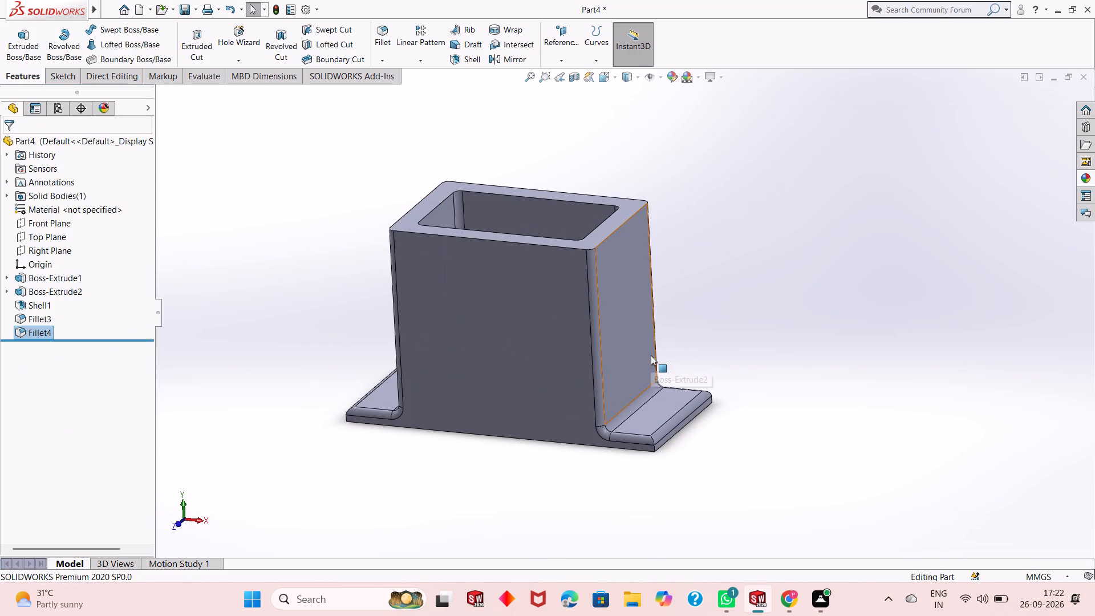
{"action": "scroll", "coordinate": [597, 338], "scroll_direction": "down", "scroll_amount": 3}
{"action": "middle_click_drag", "start_coordinate": [660, 320], "coordinate": [650, 403]}
{"action": "scroll", "coordinate": [580, 321], "scroll_direction": "down", "scroll_amount": 4}
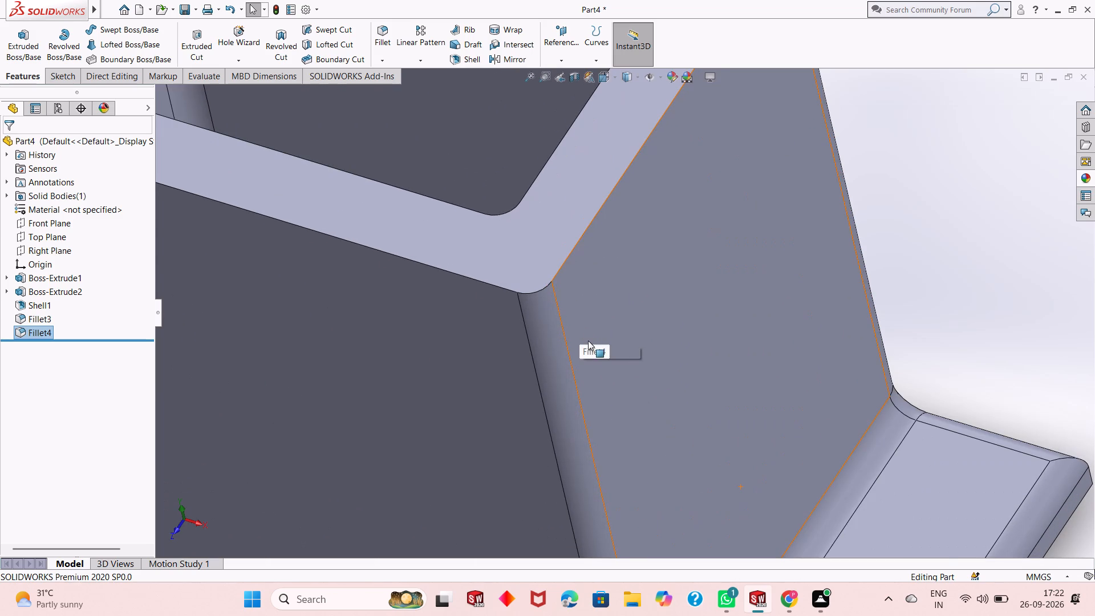
{"action": "scroll", "coordinate": [588, 342], "scroll_direction": "up", "scroll_amount": 5}
{"action": "scroll", "coordinate": [709, 469], "scroll_direction": "down", "scroll_amount": 2}
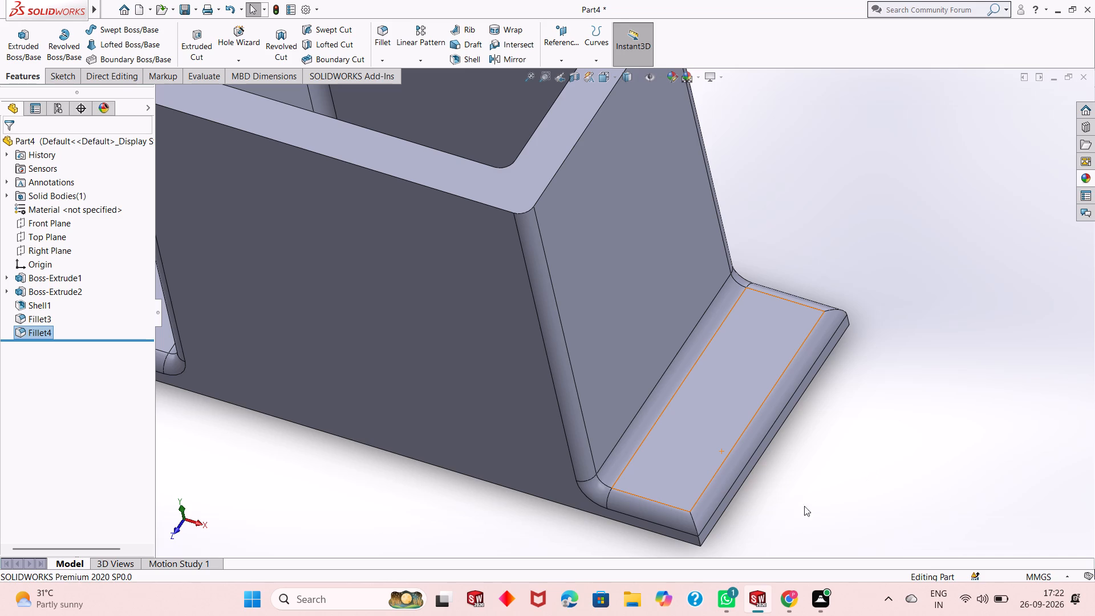
{"action": "scroll", "coordinate": [728, 505], "scroll_direction": "down", "scroll_amount": 1}
{"action": "middle_click_drag", "start_coordinate": [728, 505], "coordinate": [728, 451]}
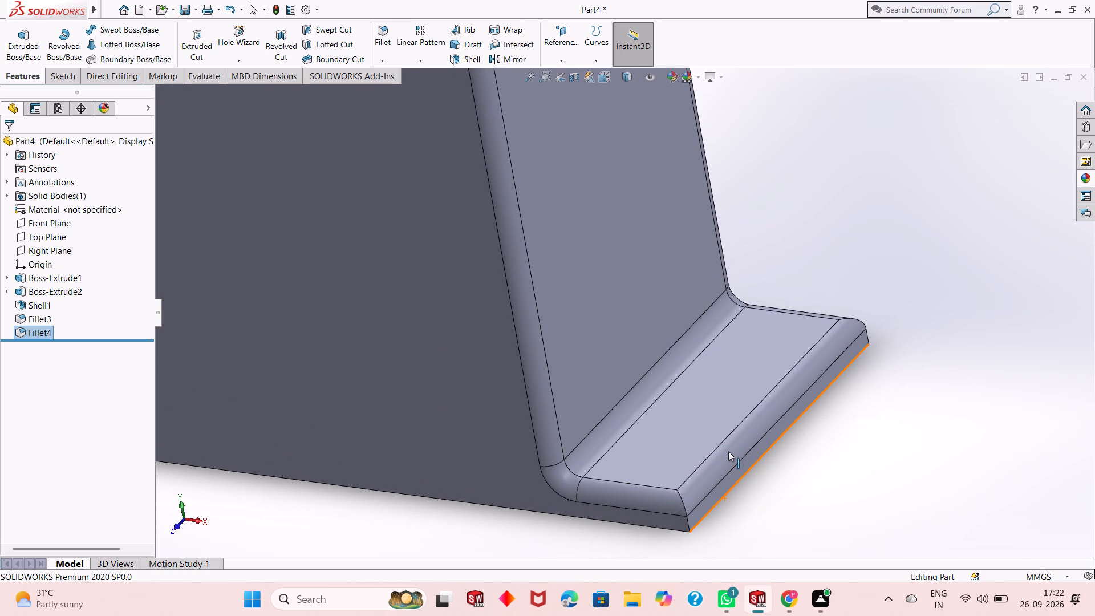
{"action": "middle_click_drag", "start_coordinate": [733, 480], "coordinate": [743, 448]}
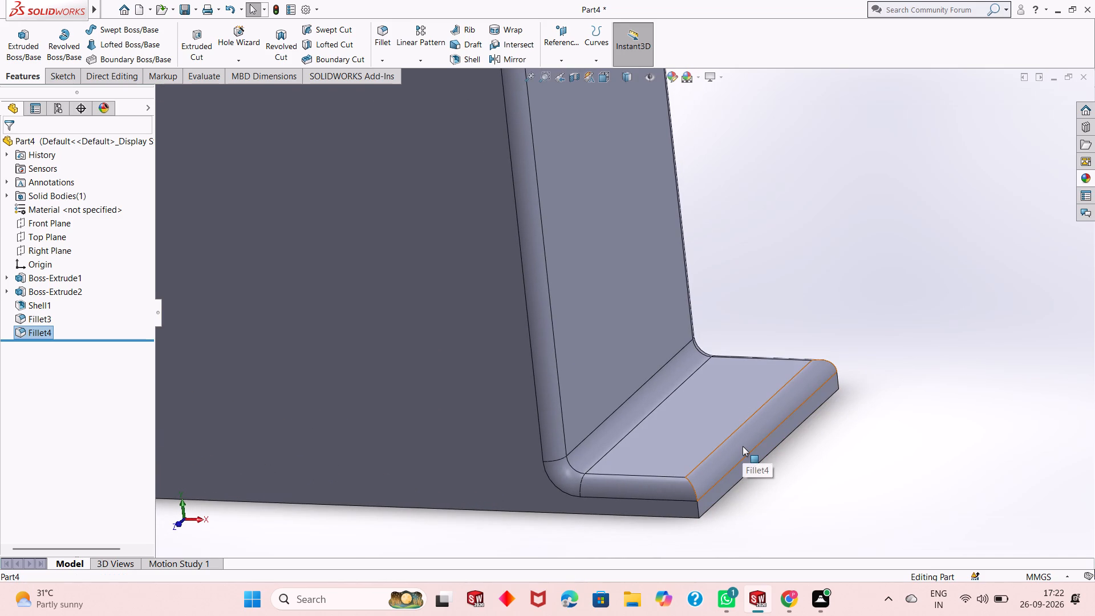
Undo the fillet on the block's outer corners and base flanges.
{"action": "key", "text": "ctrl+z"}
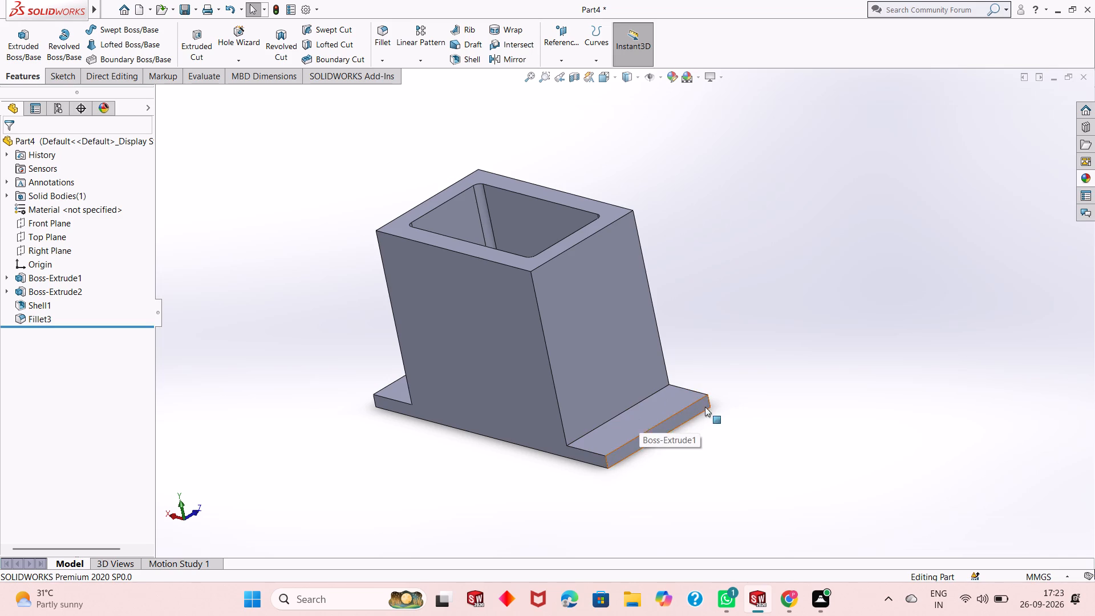
Open a new sketch on the block's broad rear face, flush with the base plate's long side, and view it face-on.
{"action": "middle_click_drag", "start_coordinate": [671, 404], "coordinate": [704, 392]}
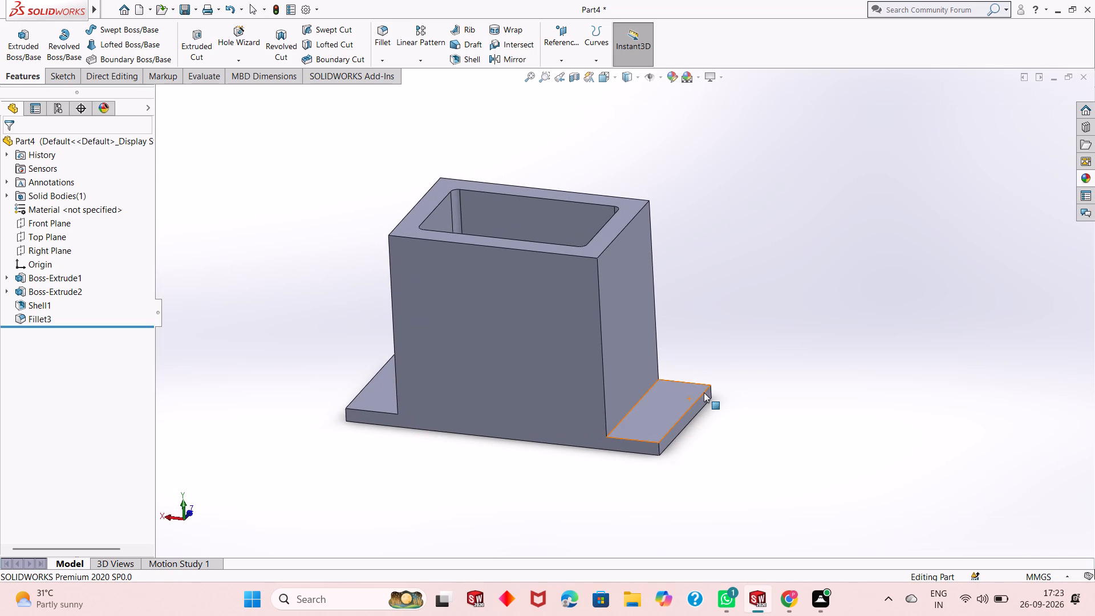
{"action": "scroll", "coordinate": [643, 371], "scroll_direction": "down", "scroll_amount": 1}
{"action": "scroll", "coordinate": [619, 389], "scroll_direction": "up", "scroll_amount": 1}
{"action": "scroll", "coordinate": [544, 239], "scroll_direction": "down", "scroll_amount": 1}
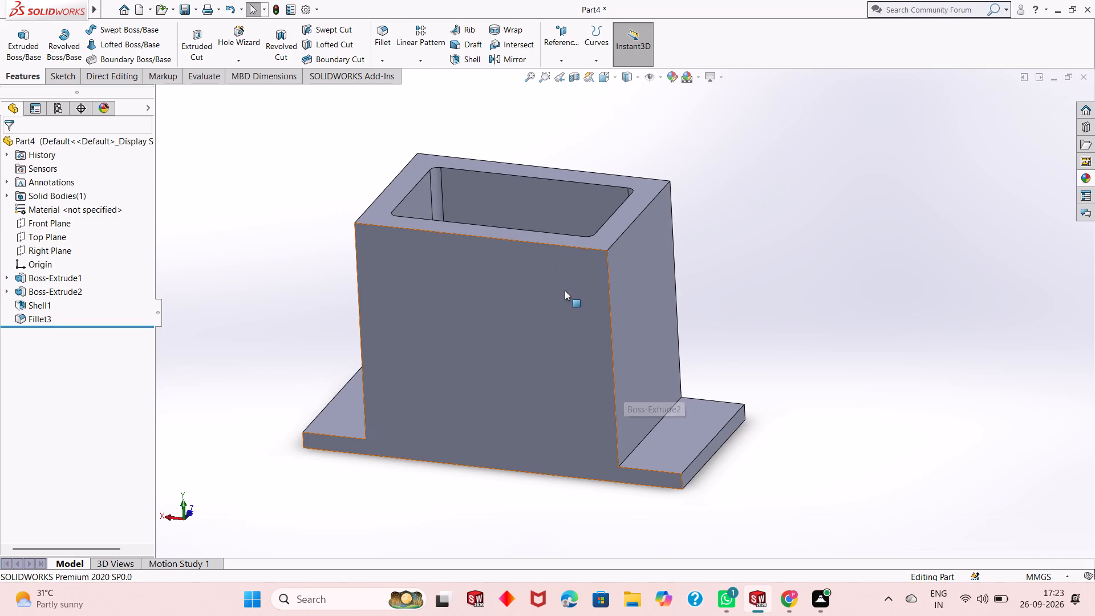
{"action": "left_click", "coordinate": [529, 310]}
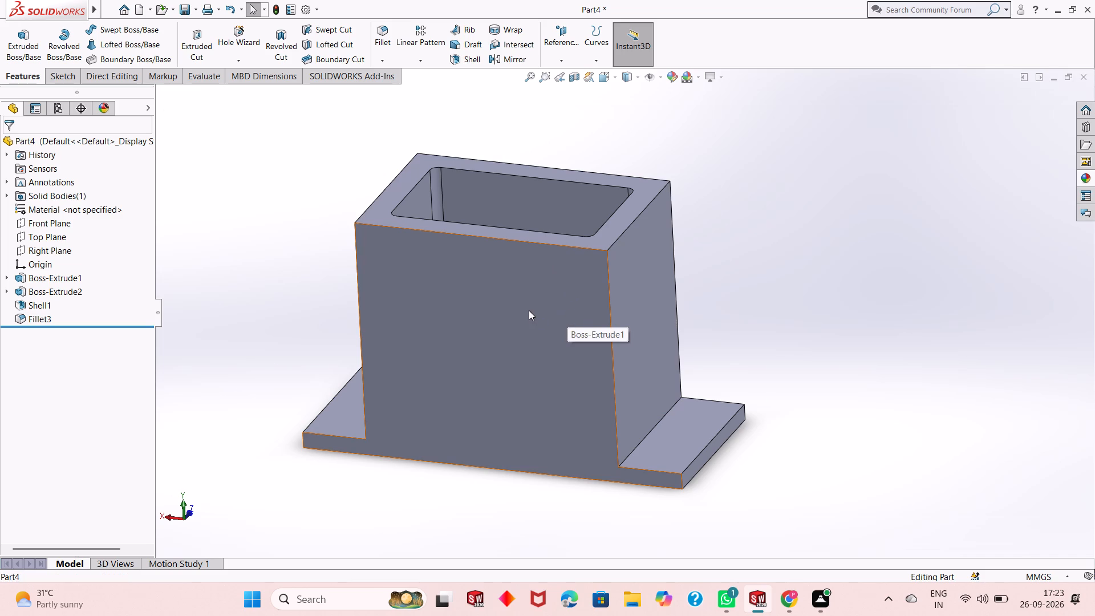
{"action": "left_click", "coordinate": [576, 278]}
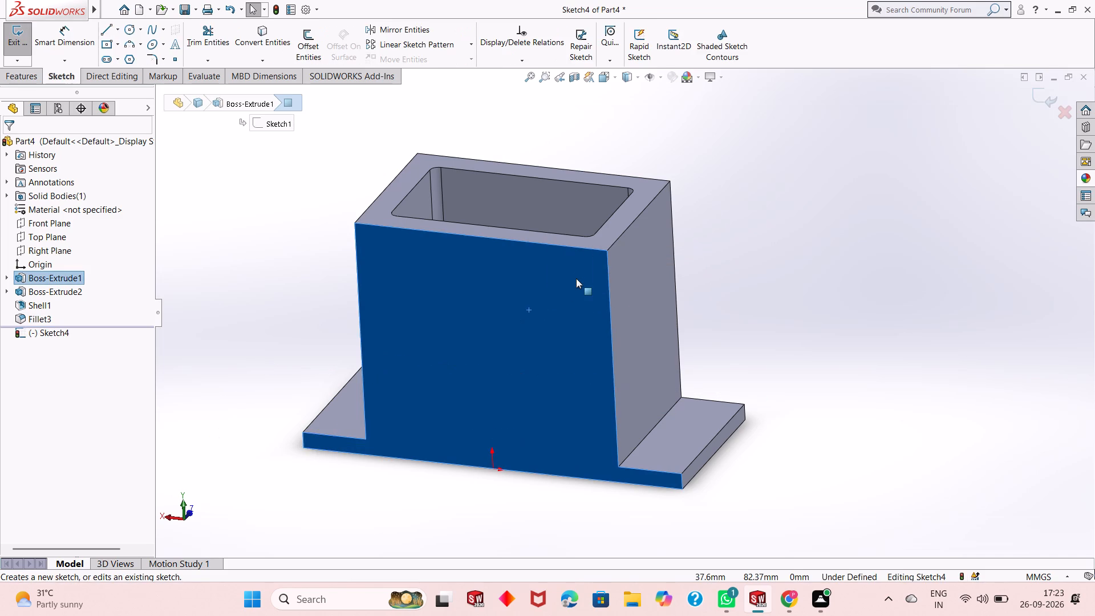
{"action": "key", "text": "ctrl+8"}
{"action": "left_click", "coordinate": [363, 289]}
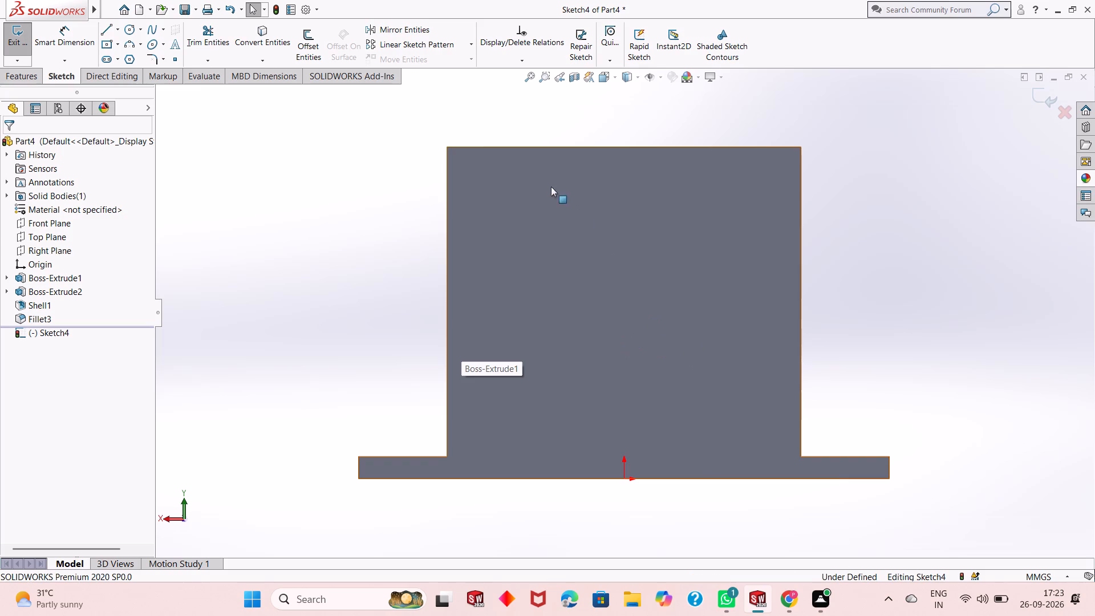
Sketch a circle of about 39 mm radius on the broad face, centred about 52 mm vertically above the origin.
{"action": "left_click", "coordinate": [133, 29]}
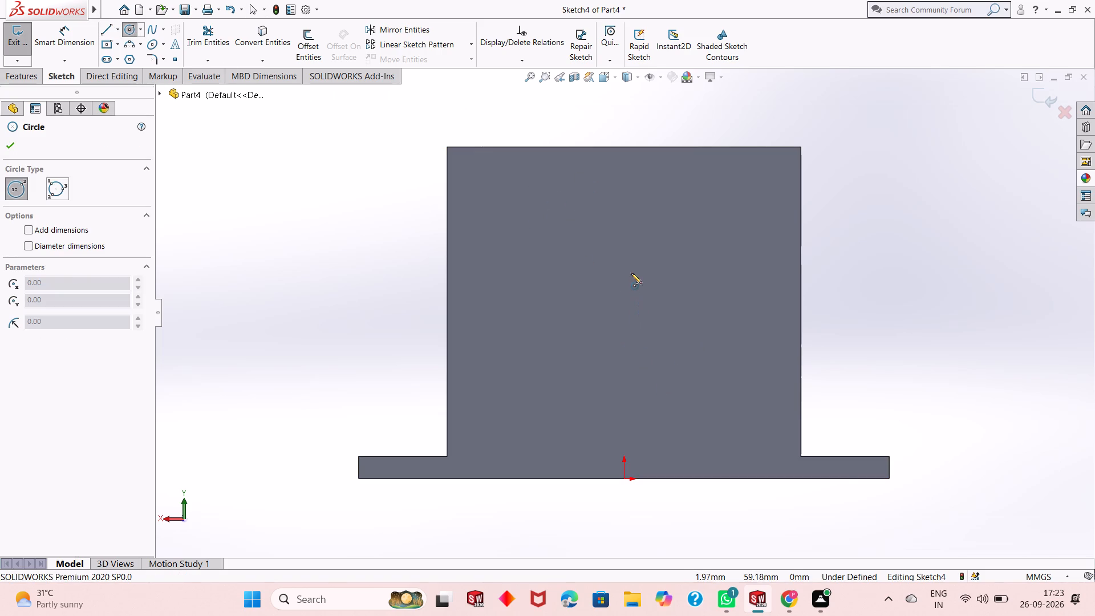
{"action": "left_click", "coordinate": [624, 297]}
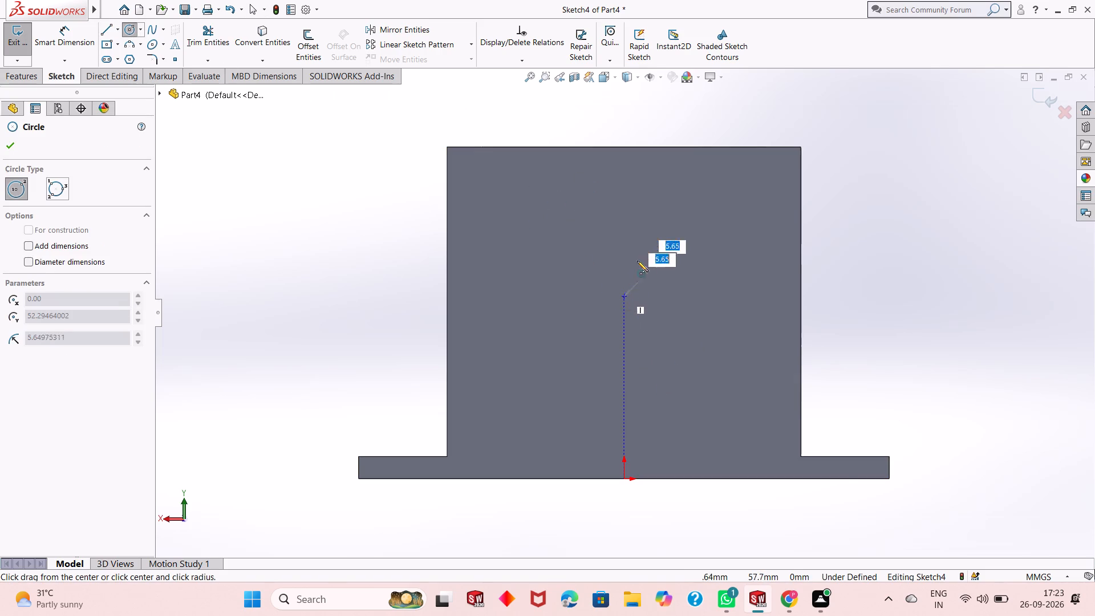
{"action": "left_click", "coordinate": [704, 187]}
{"action": "right_click", "coordinate": [253, 233]}
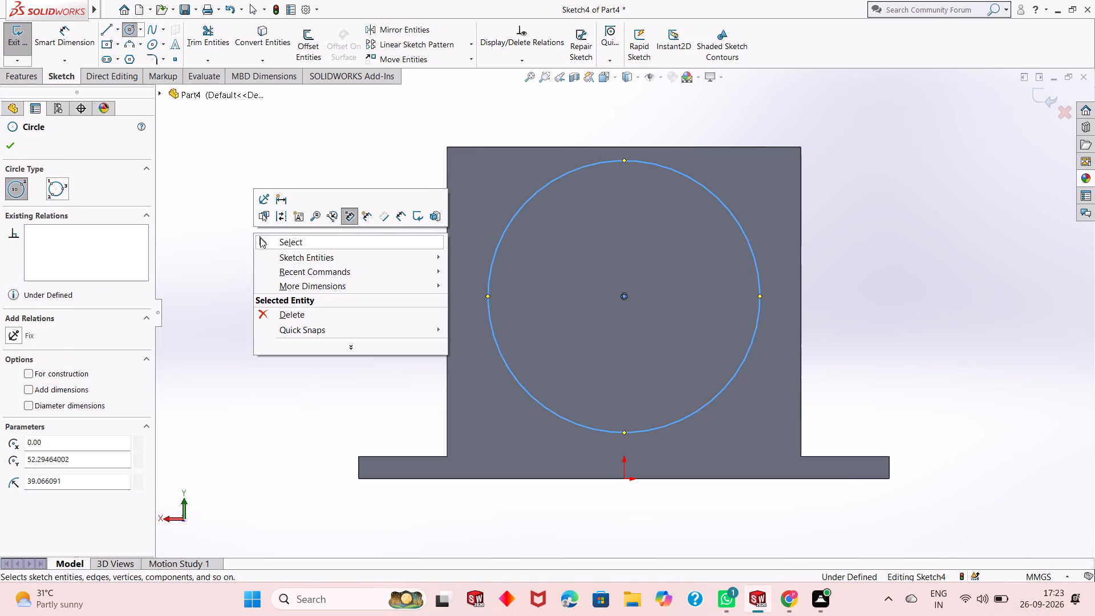
{"action": "left_click", "coordinate": [260, 238]}
Dimension the sketched circle on the block's broad face with a diameter of 82.55 mm.
{"action": "left_click", "coordinate": [89, 47]}
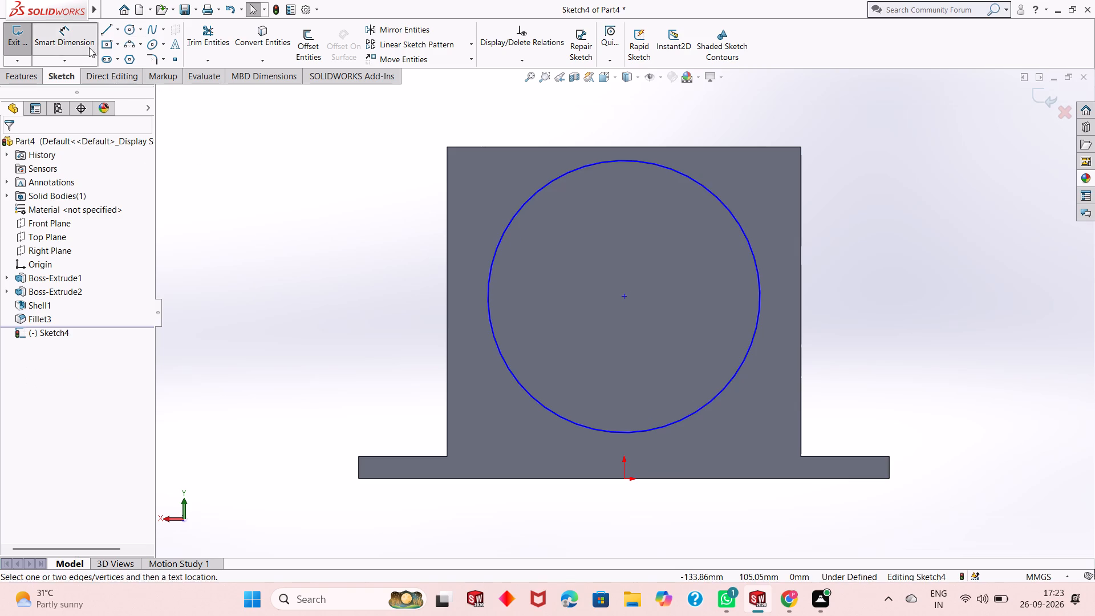
{"action": "left_click", "coordinate": [528, 394]}
{"action": "left_click", "coordinate": [359, 517]}
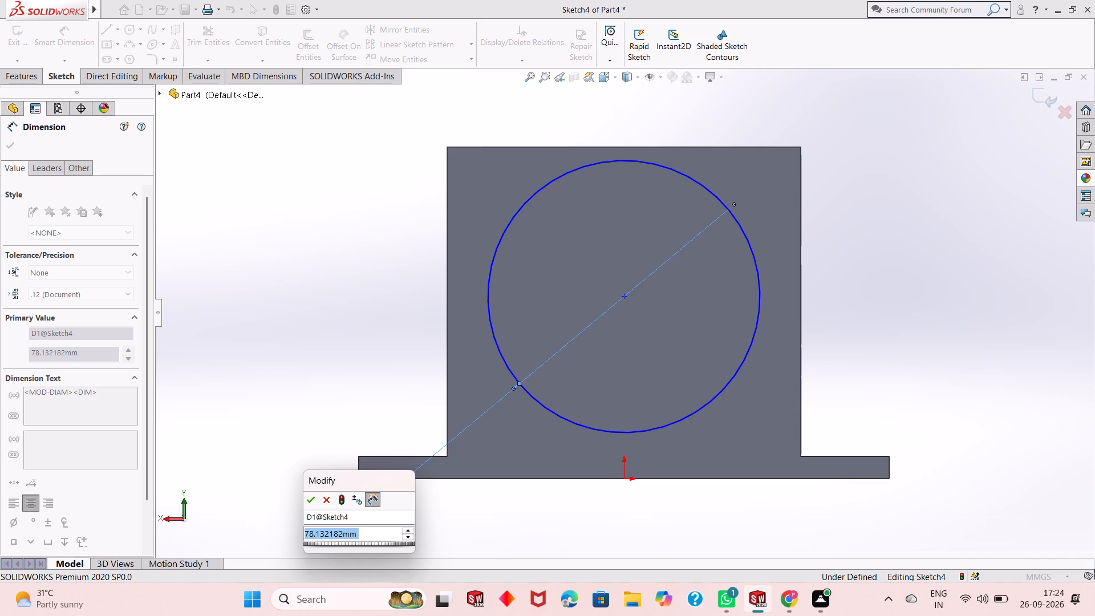
{"action": "key", "text": "8"}
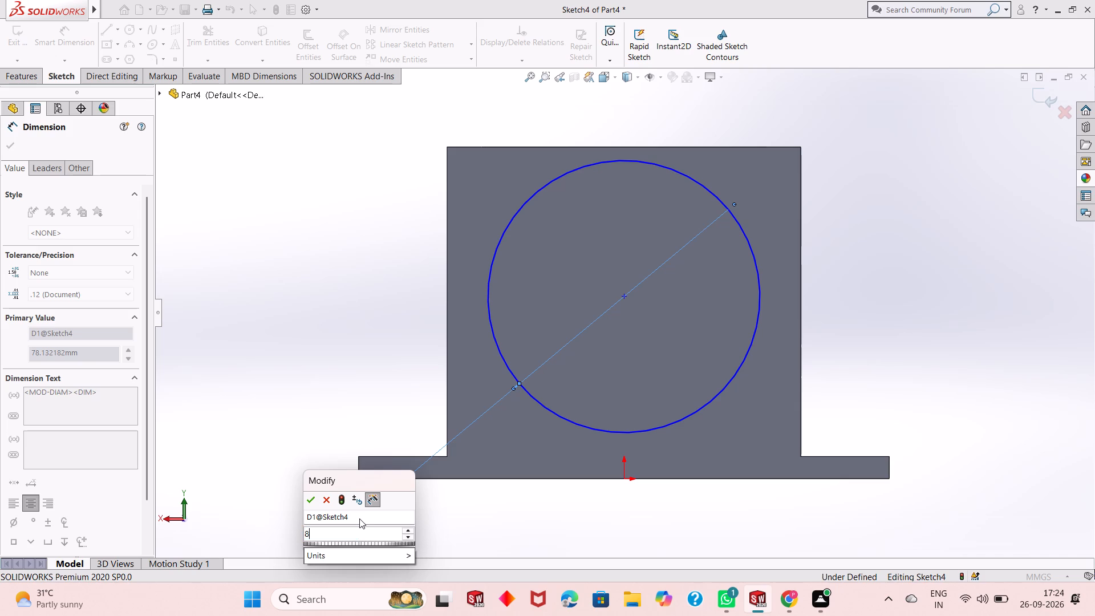
{"action": "type", "text": "2."}
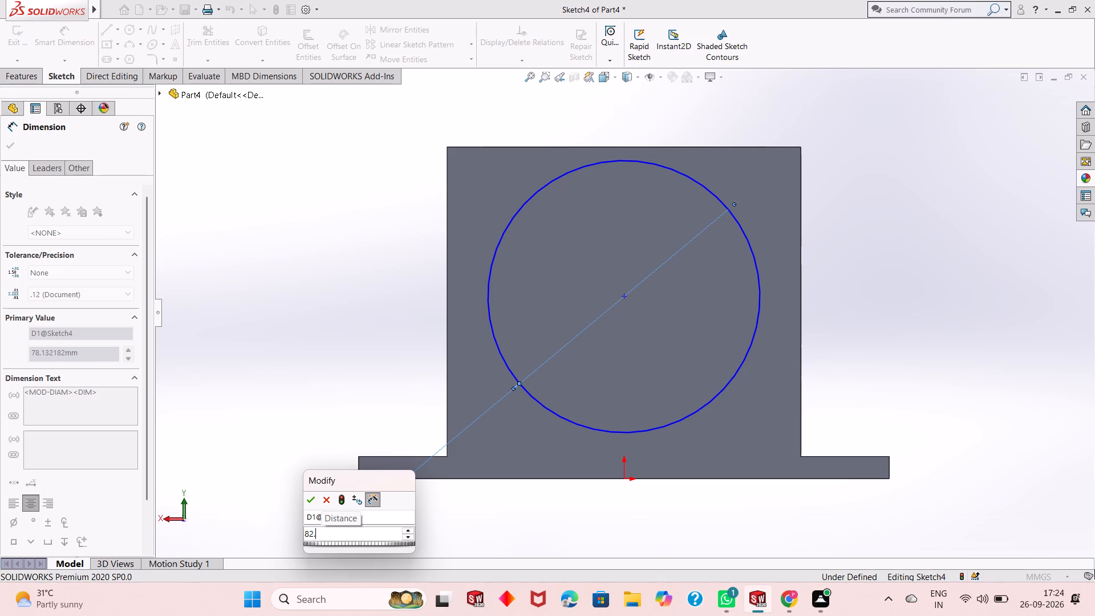
{"action": "type", "text": "55"}
{"action": "key", "text": "Return"}
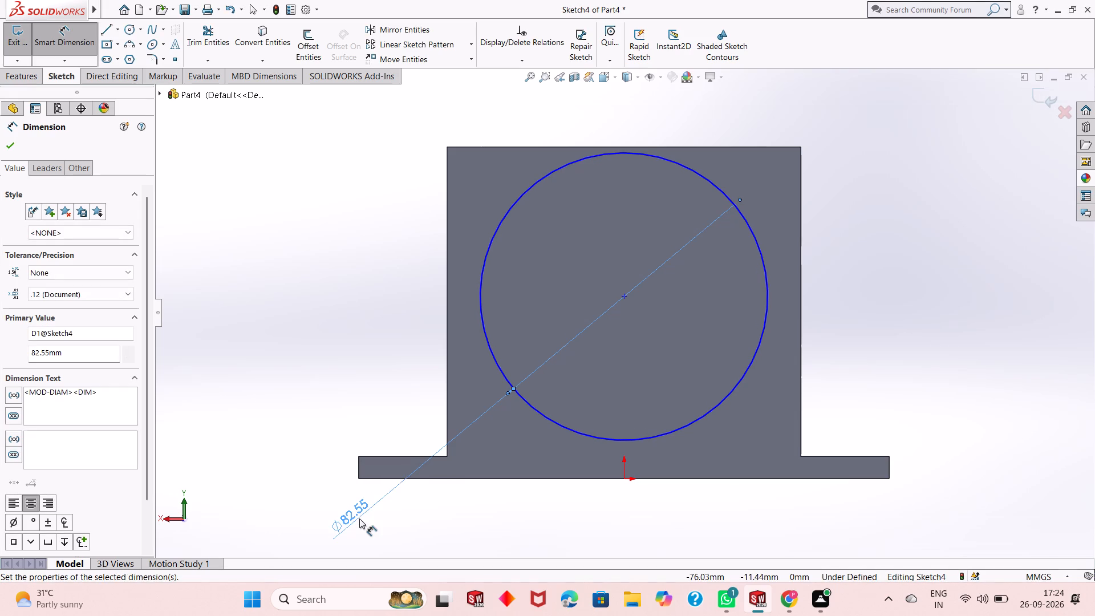
Dimension the circle's centre 47.625 mm below the block's top edge.
{"action": "scroll", "coordinate": [482, 431], "scroll_direction": "up", "scroll_amount": 1}
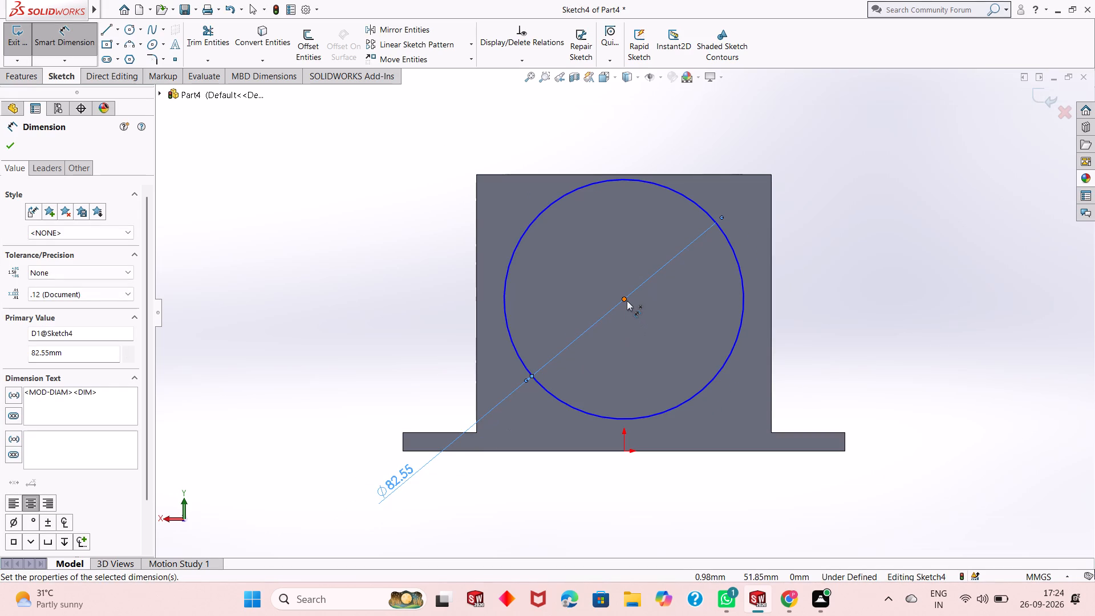
{"action": "left_click", "coordinate": [627, 301]}
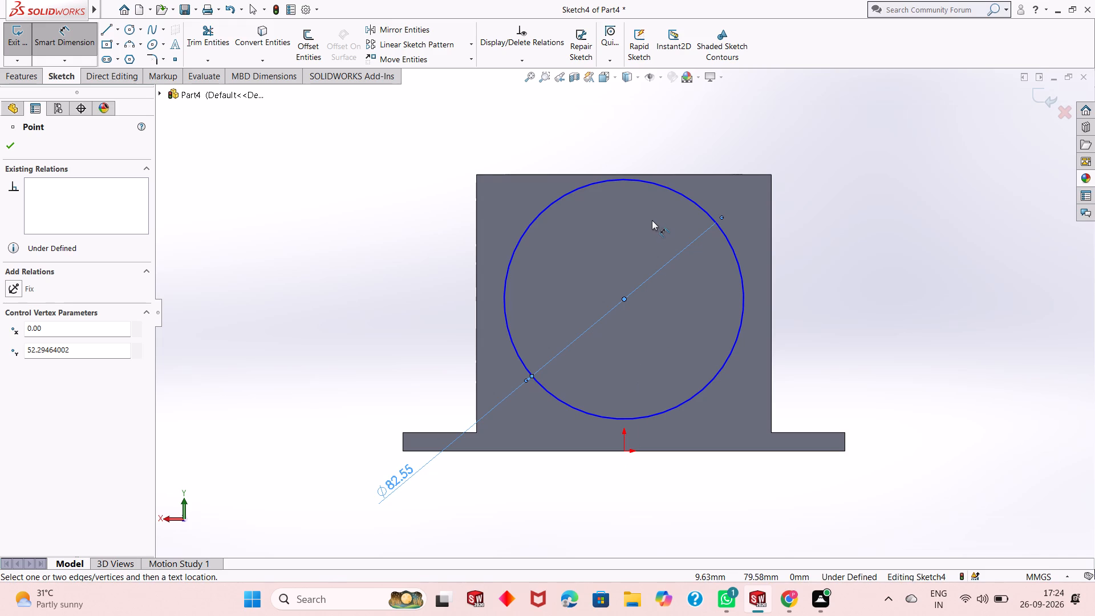
{"action": "left_click", "coordinate": [656, 174]}
{"action": "left_click", "coordinate": [420, 165]}
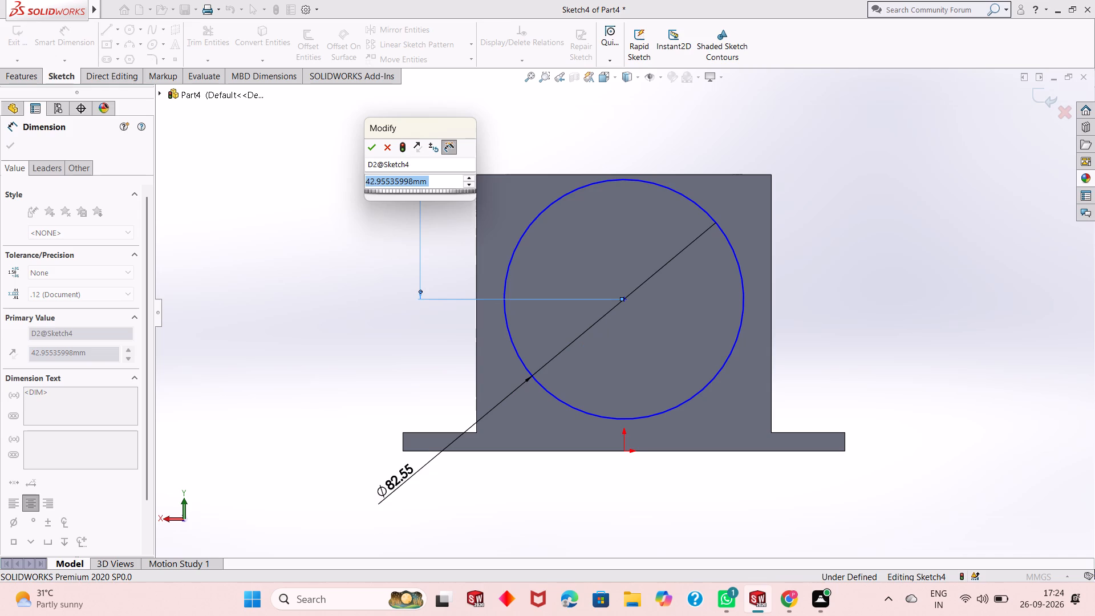
{"action": "type", "text": "4."}
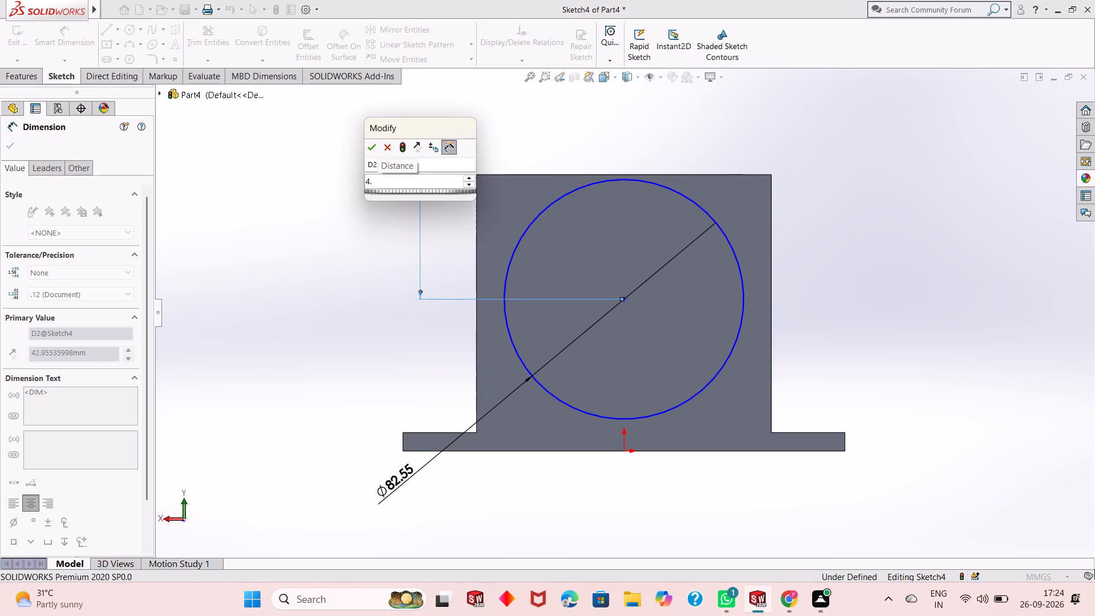
{"action": "key", "text": "BackSpace"}
{"action": "type", "text": "7."}
{"action": "type", "text": "625"}
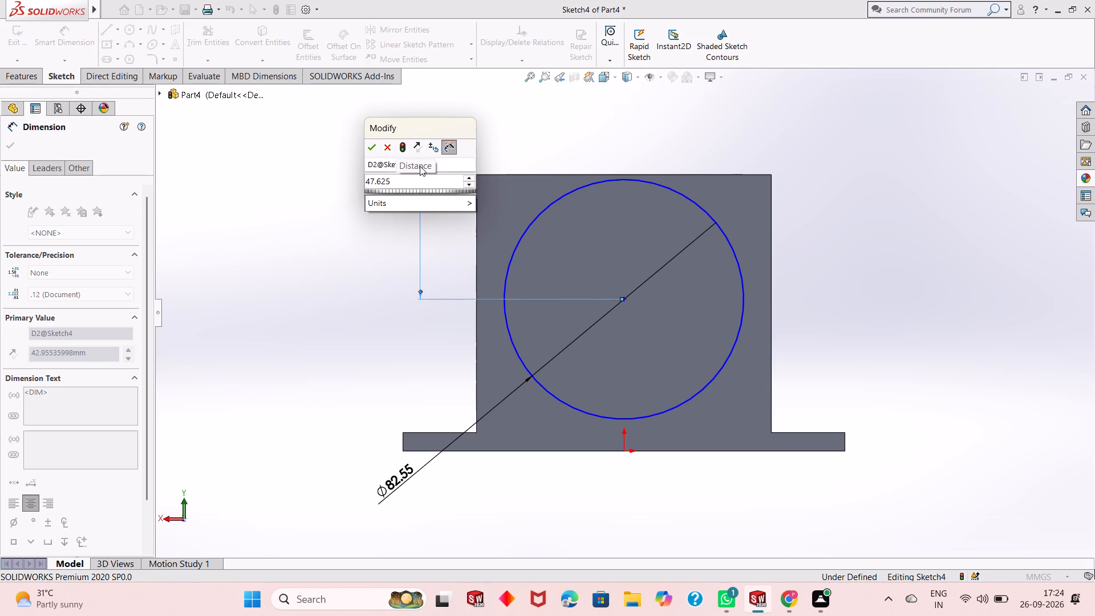
{"action": "key", "text": "Return"}
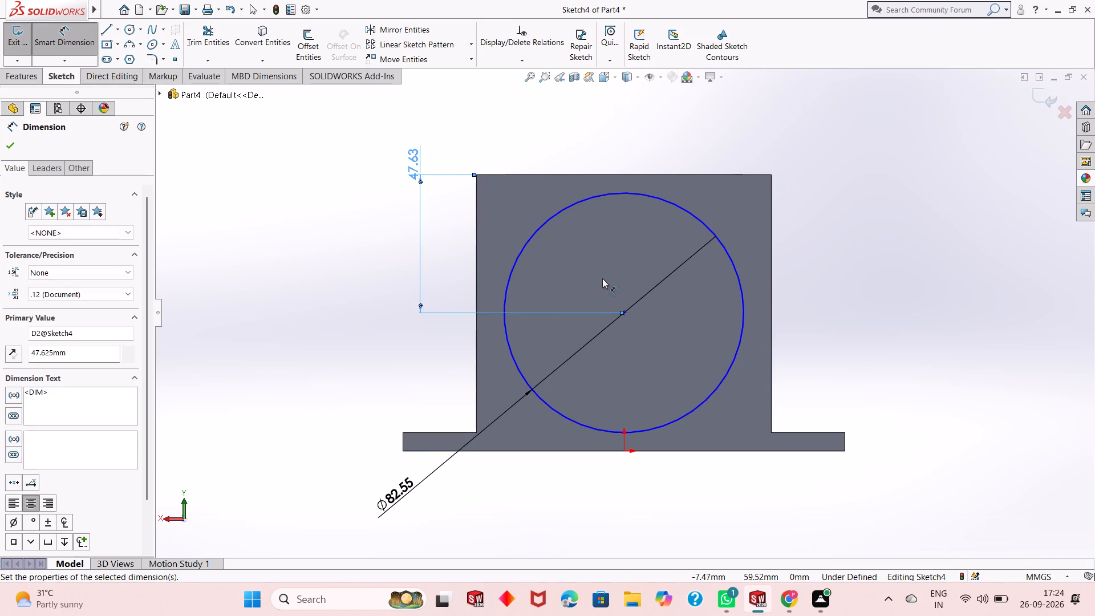
Dimension the horizontal distance from the circle's centre to the bottom outer corner of the base plate, keeping the proposed value.
{"action": "left_click", "coordinate": [625, 310]}
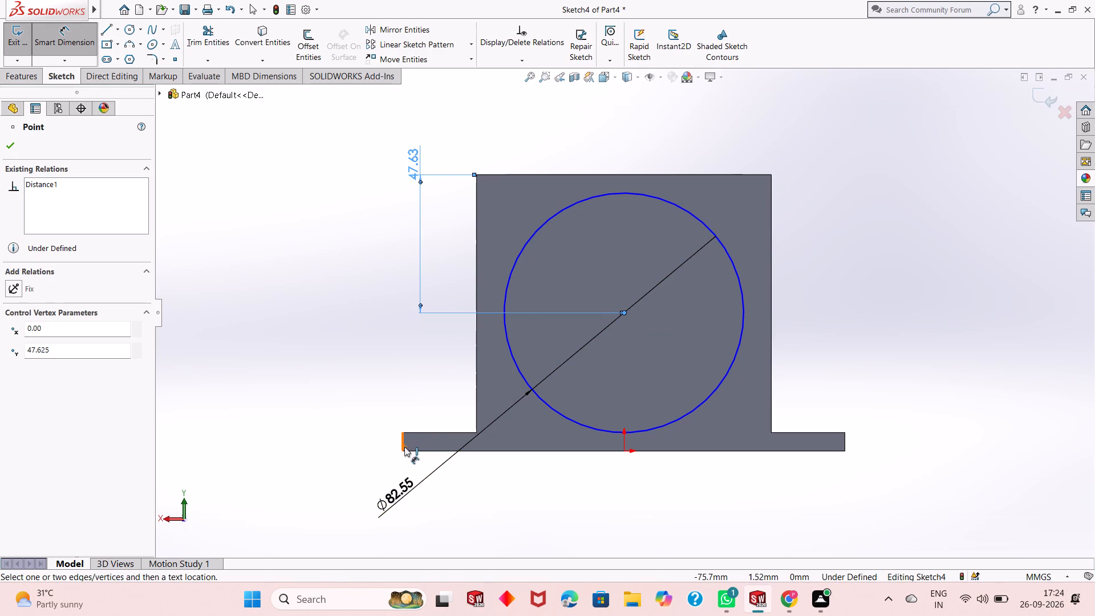
{"action": "left_click", "coordinate": [403, 451]}
{"action": "left_click", "coordinate": [466, 498]}
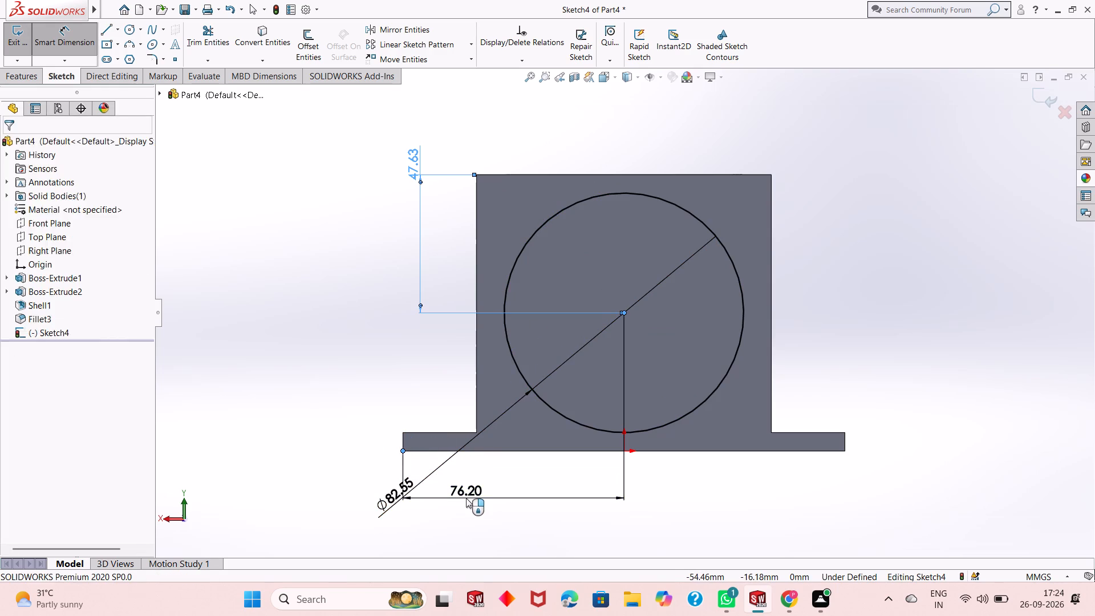
{"action": "left_click", "coordinate": [417, 482]}
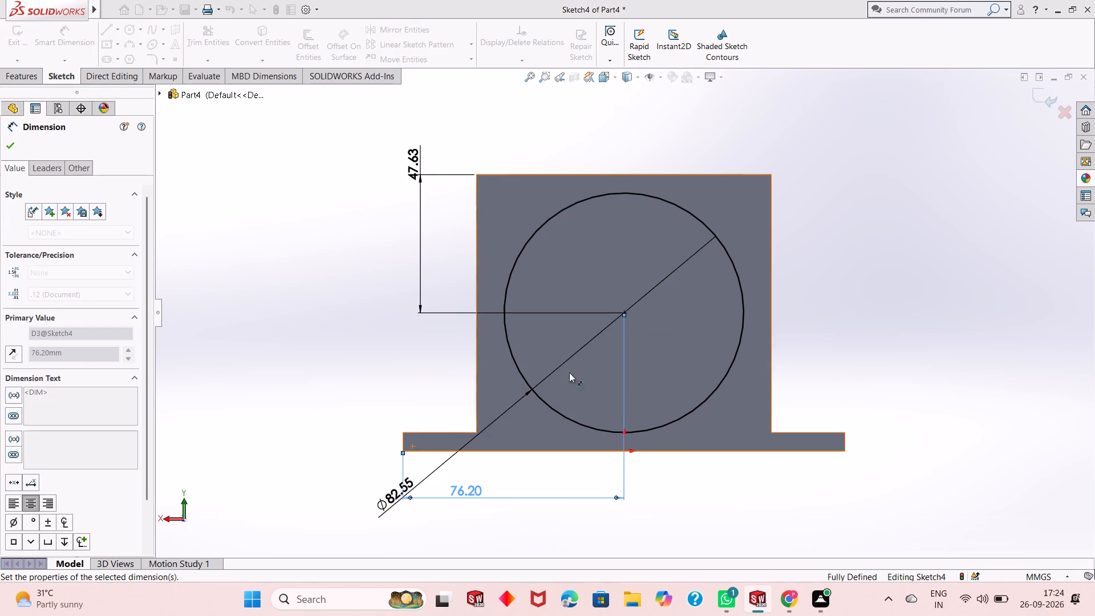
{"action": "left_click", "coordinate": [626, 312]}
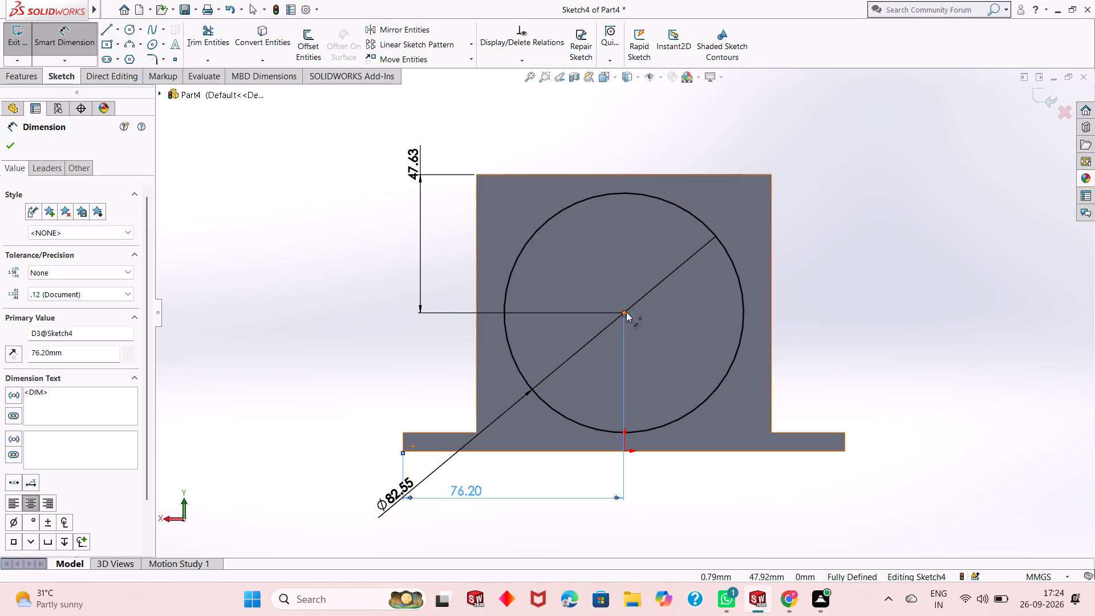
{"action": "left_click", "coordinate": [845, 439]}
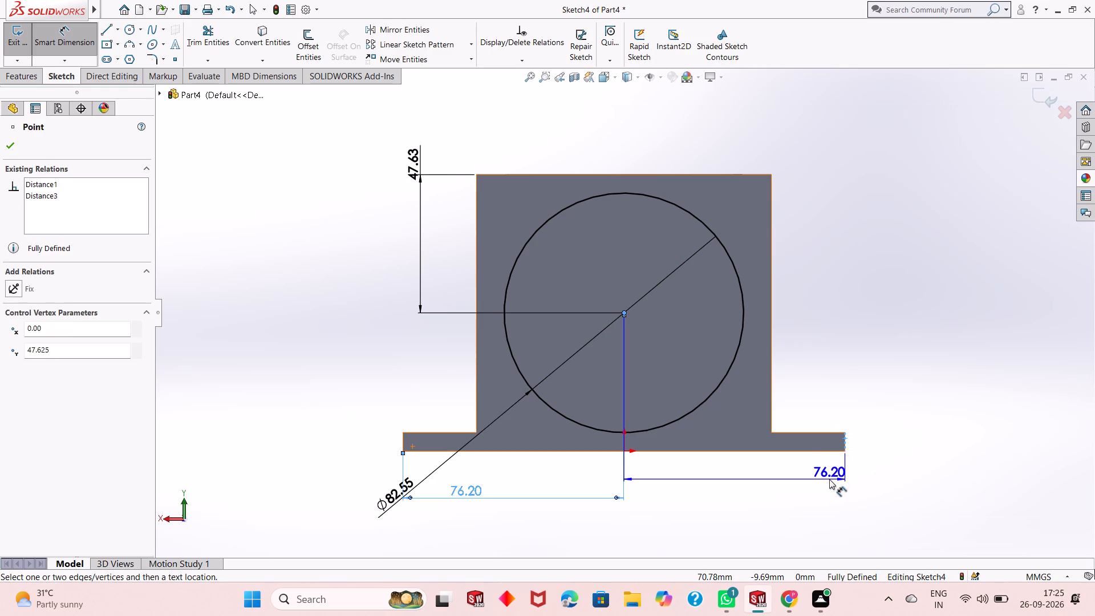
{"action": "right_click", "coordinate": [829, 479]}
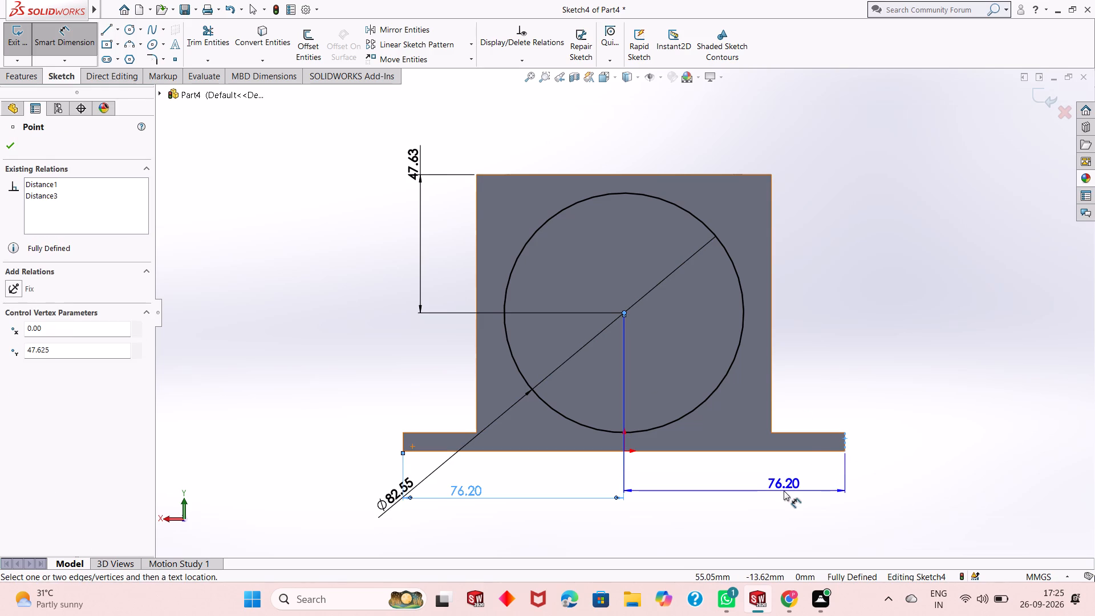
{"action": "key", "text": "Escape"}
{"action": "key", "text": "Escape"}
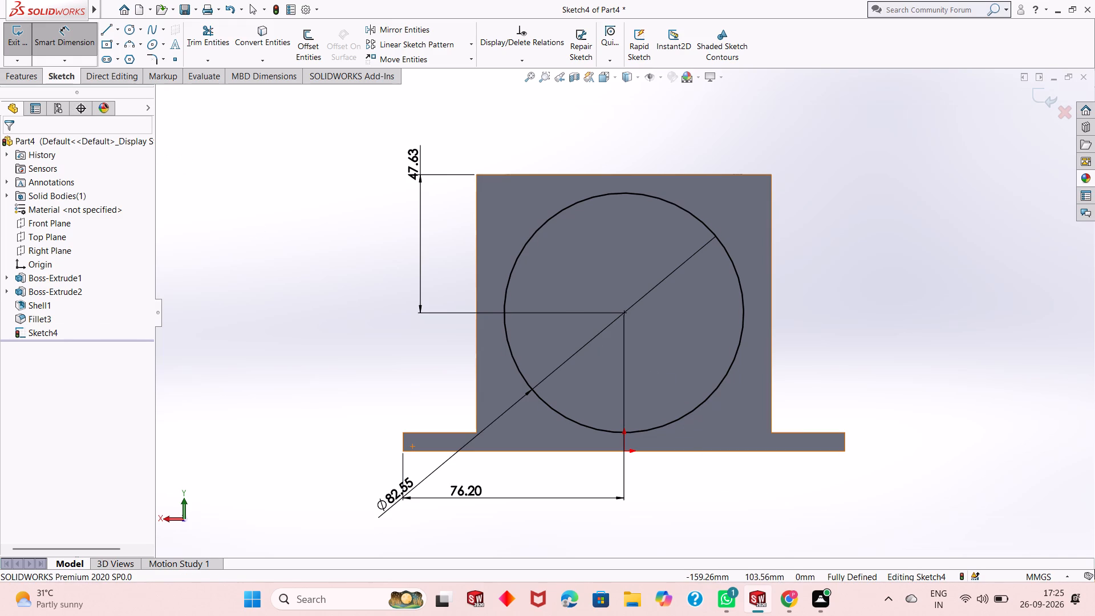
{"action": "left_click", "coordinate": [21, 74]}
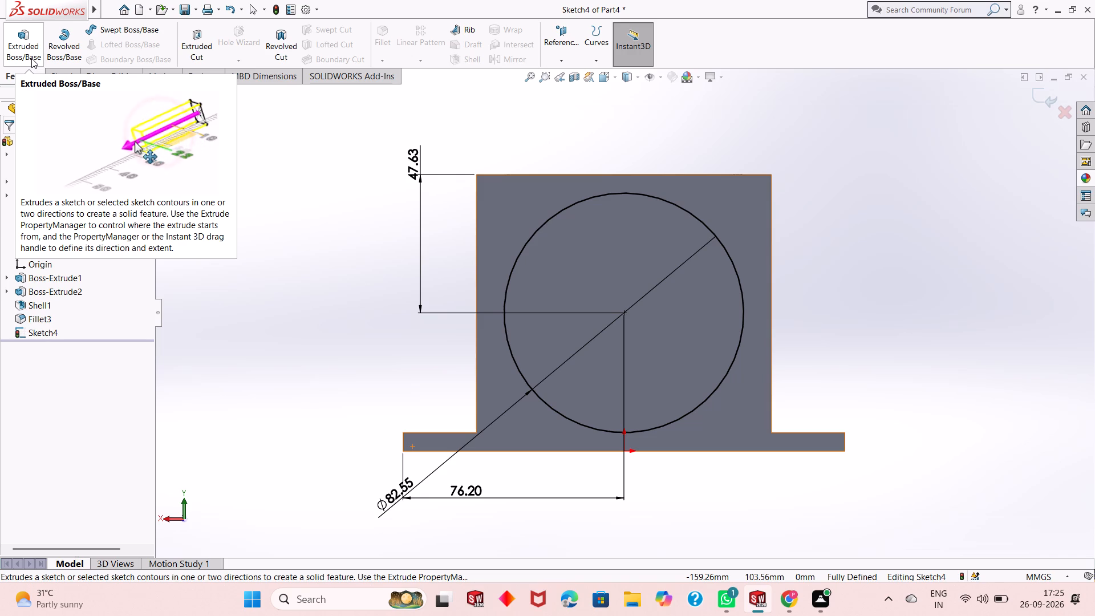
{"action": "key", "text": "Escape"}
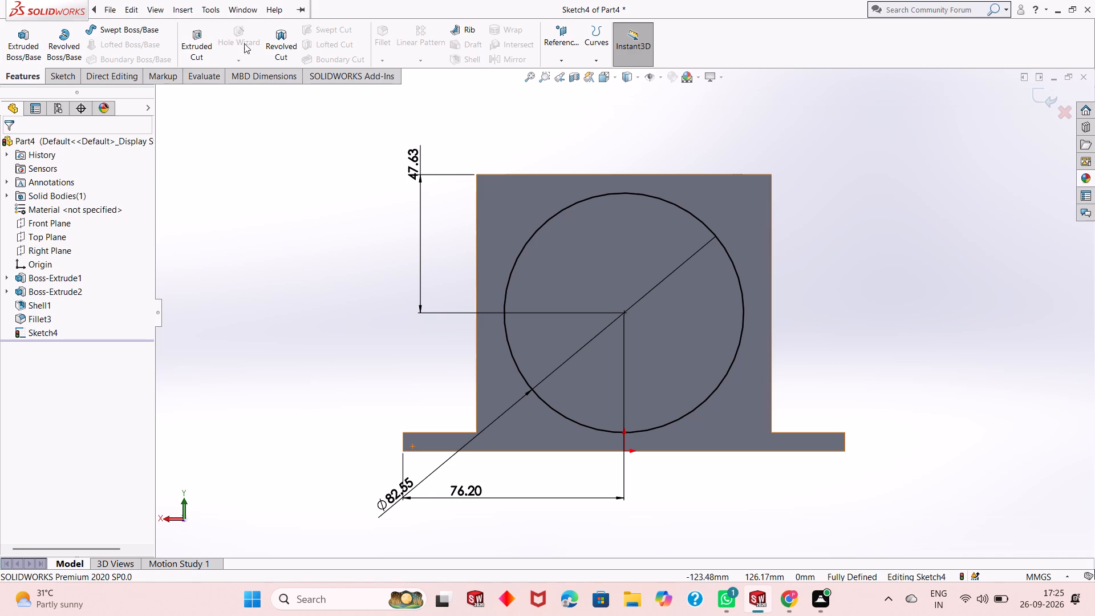
Sketch a concentric circle about 61 mm in diameter inside the 82.55 mm circle.
{"action": "left_click", "coordinate": [76, 75]}
{"action": "left_click", "coordinate": [128, 33]}
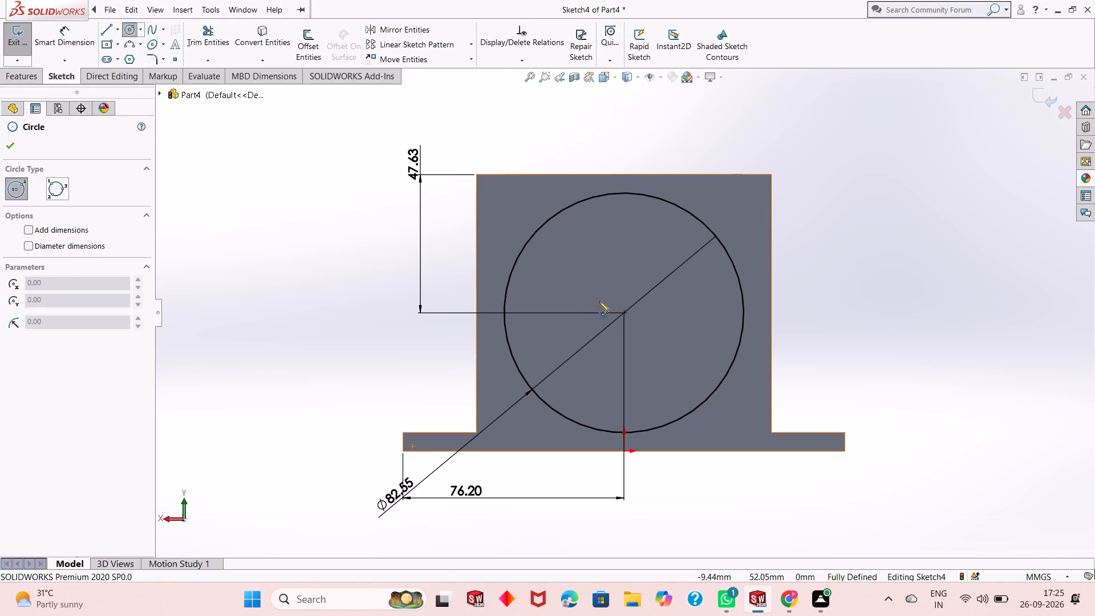
{"action": "left_click", "coordinate": [626, 314]}
{"action": "left_click", "coordinate": [667, 236]}
{"action": "key", "text": "Escape"}
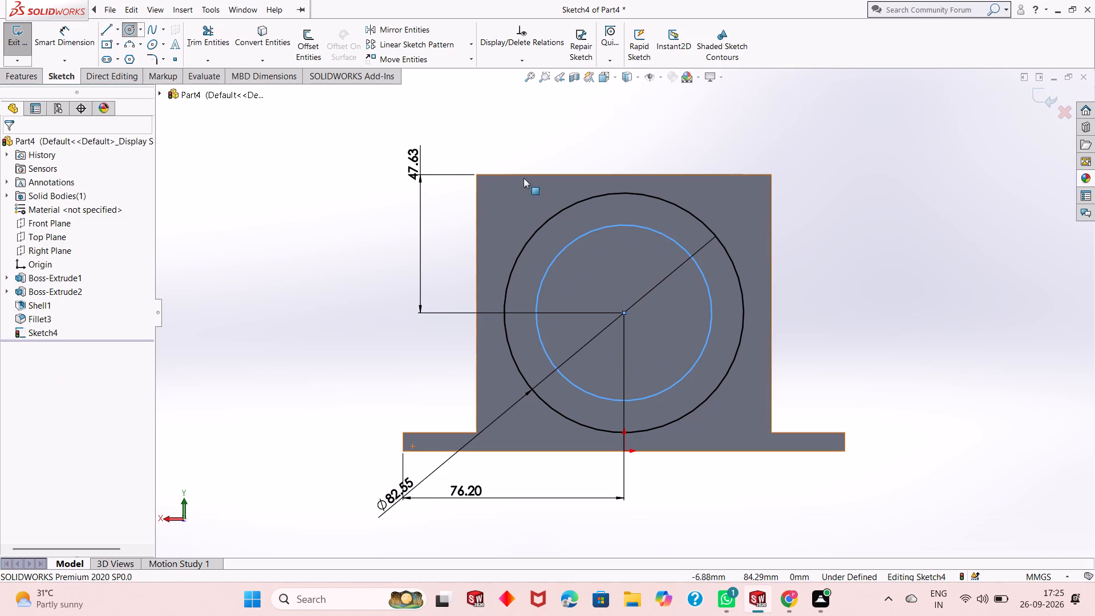
{"action": "key", "text": "Escape"}
{"action": "key", "text": "Escape"}
Dimension the inner concentric circle with a diameter of 69.85 mm.
{"action": "left_click", "coordinate": [77, 42]}
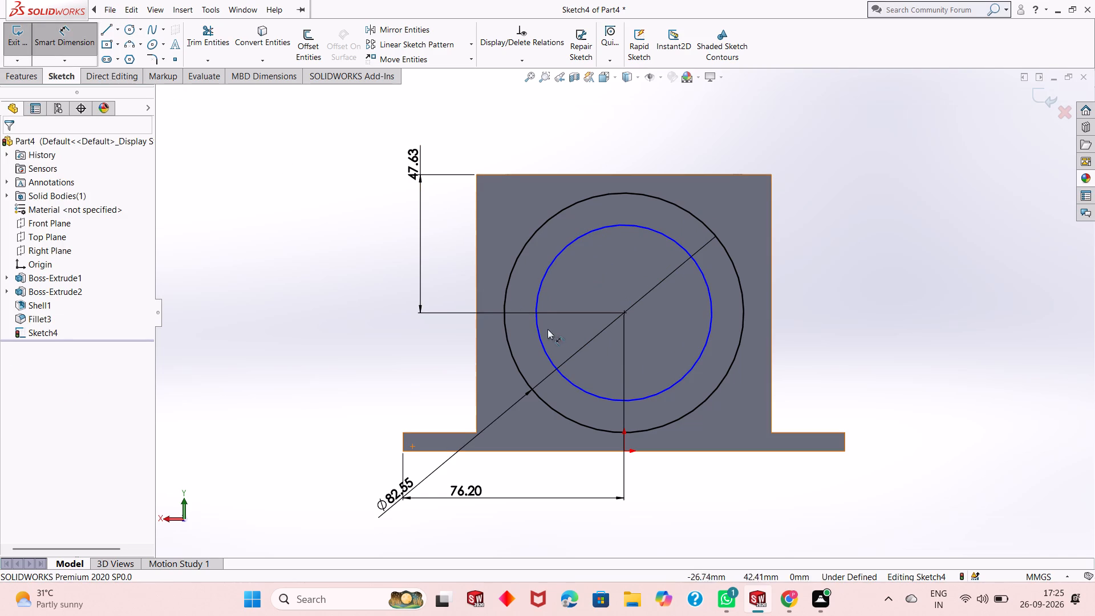
{"action": "left_click", "coordinate": [538, 341]}
{"action": "left_click", "coordinate": [325, 456]}
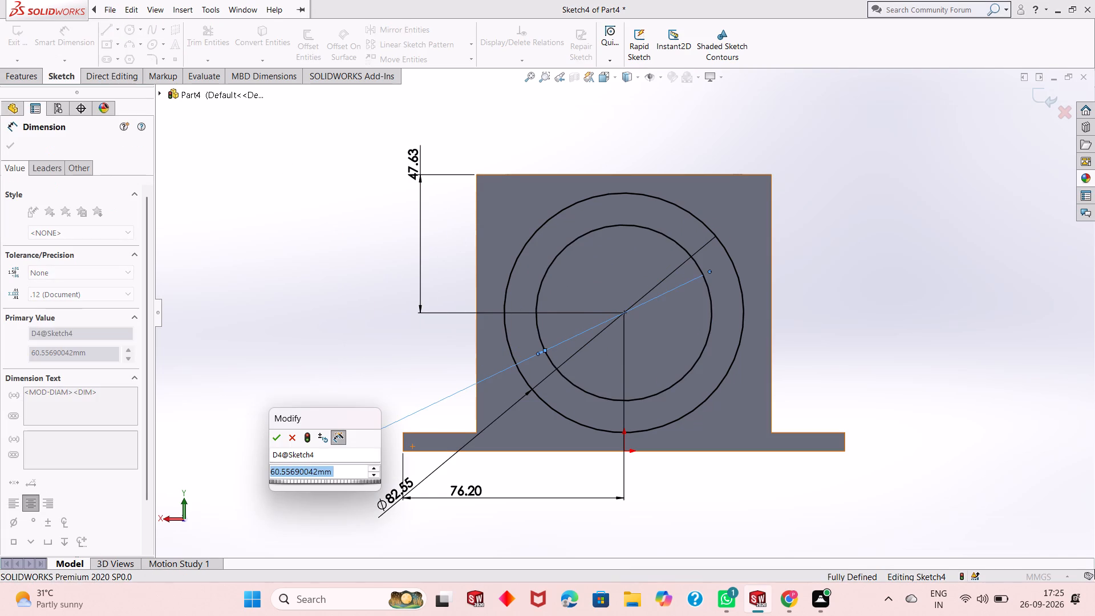
{"action": "type", "text": "69.85"}
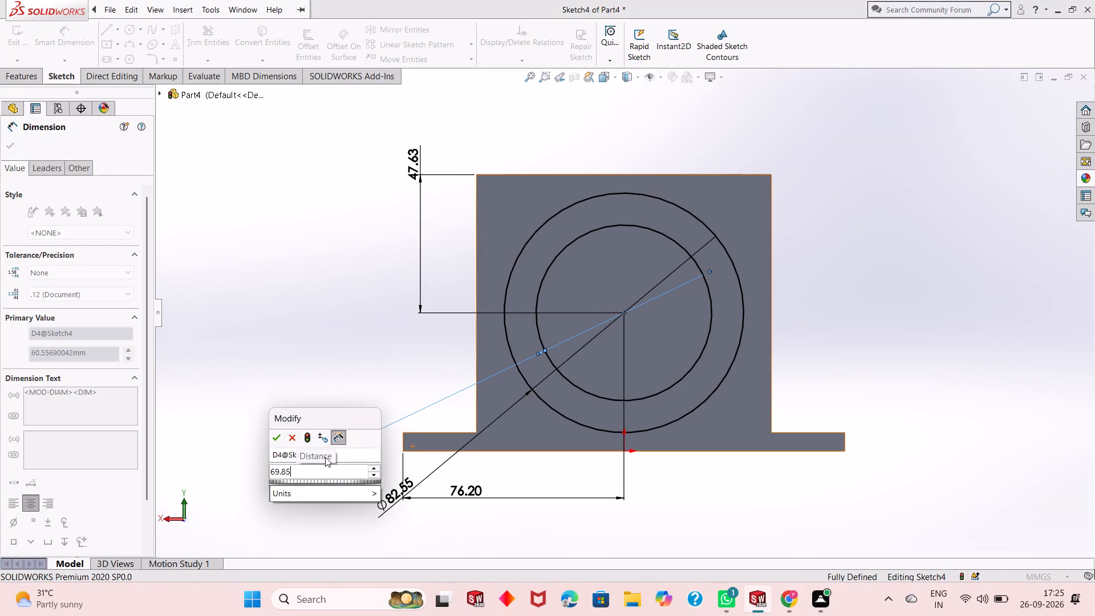
{"action": "key", "text": "Return"}
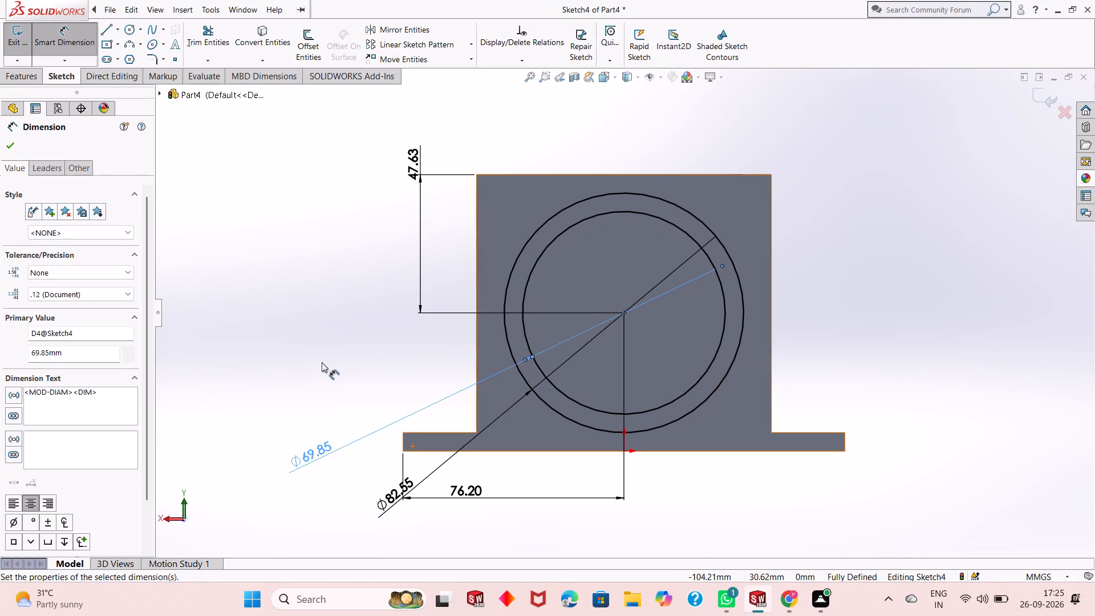
{"action": "right_click", "coordinate": [220, 246]}
{"action": "left_click", "coordinate": [240, 287]}
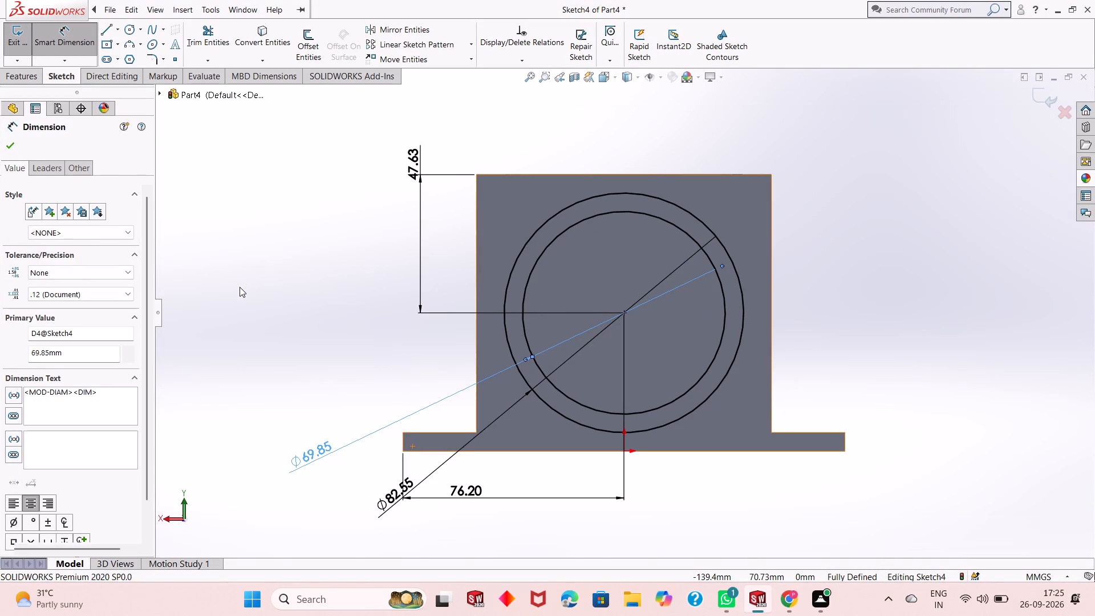
Sketch a small circle of about 5 mm radius centred on the top quadrant point of the 69.85 mm circle.
{"action": "left_click", "coordinate": [125, 33]}
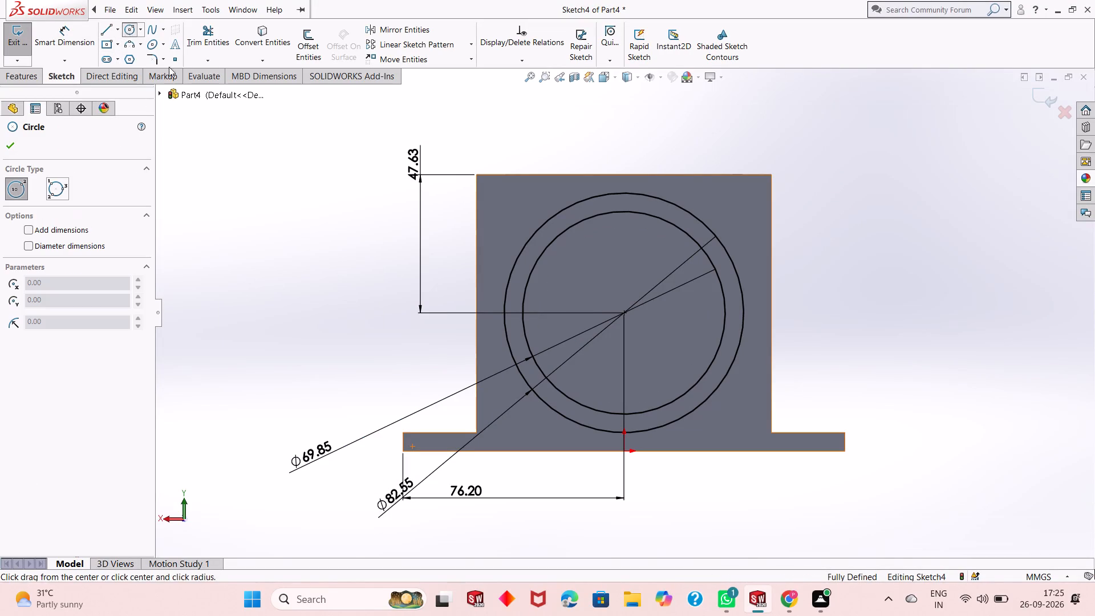
{"action": "left_click", "coordinate": [624, 212]}
{"action": "left_click", "coordinate": [627, 226]}
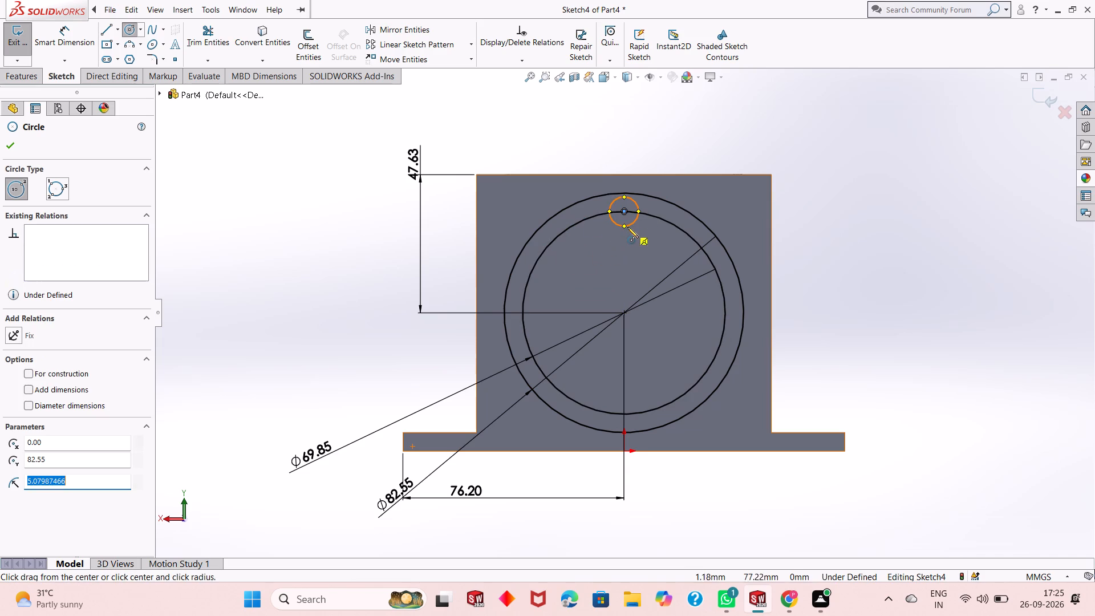
{"action": "right_click", "coordinate": [238, 199]}
{"action": "left_click", "coordinate": [250, 206]}
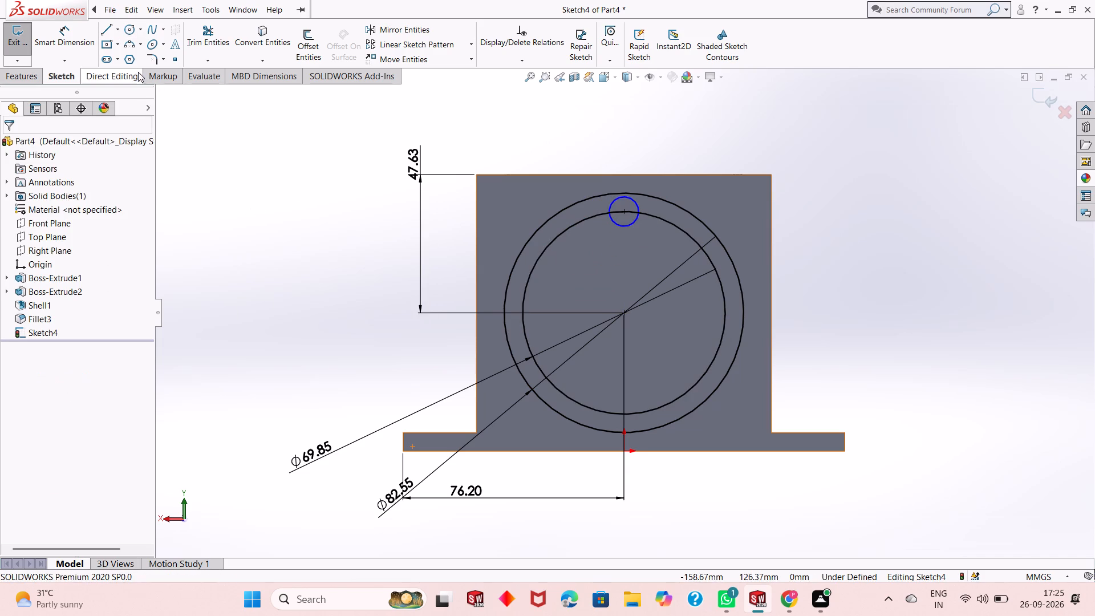
Dimension the small circle at the top of the ring with a diameter of 12 mm.
{"action": "left_click", "coordinate": [84, 44]}
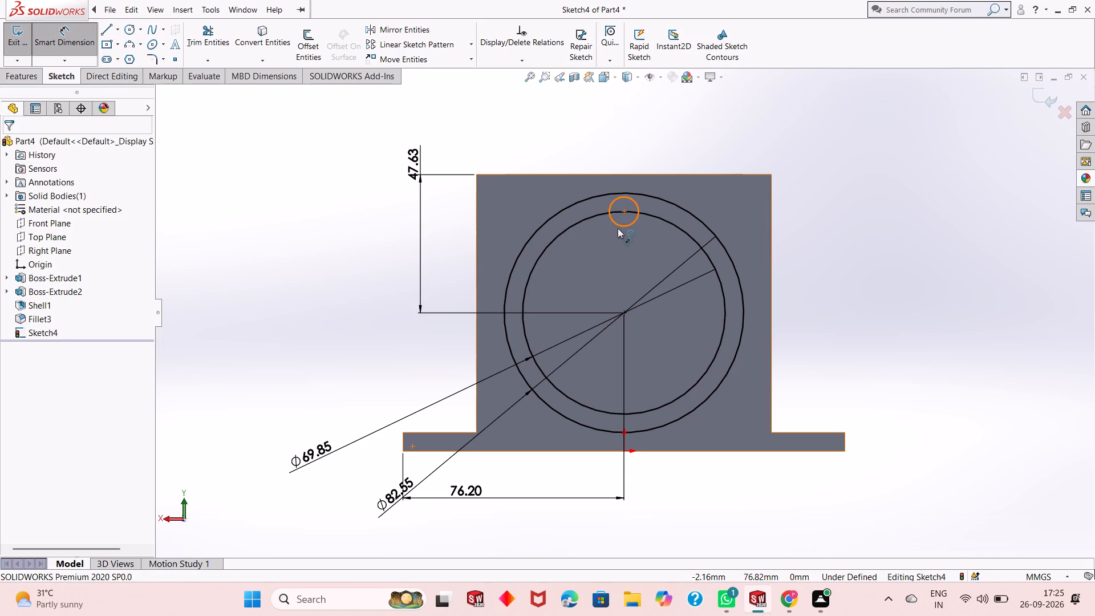
{"action": "left_click", "coordinate": [619, 228]}
{"action": "left_click", "coordinate": [354, 311]}
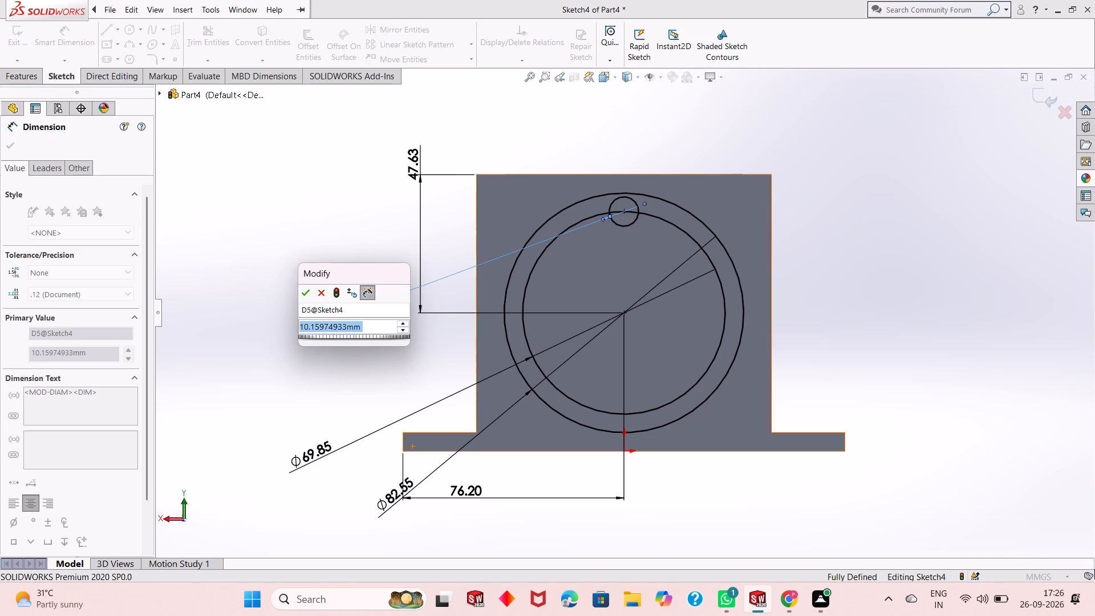
{"action": "type", "text": "12"}
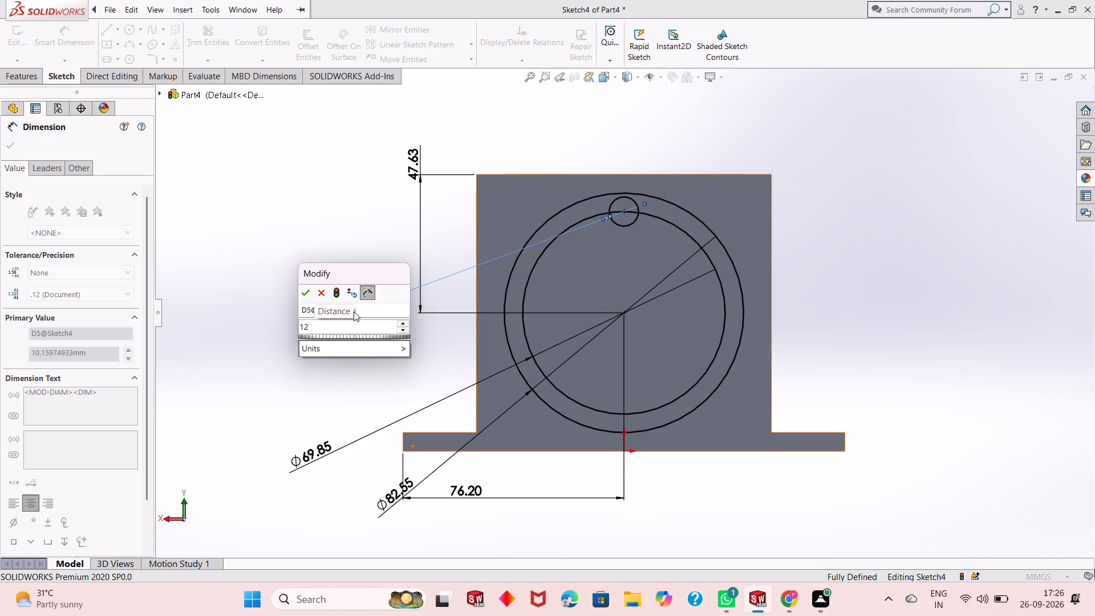
{"action": "key", "text": "Return"}
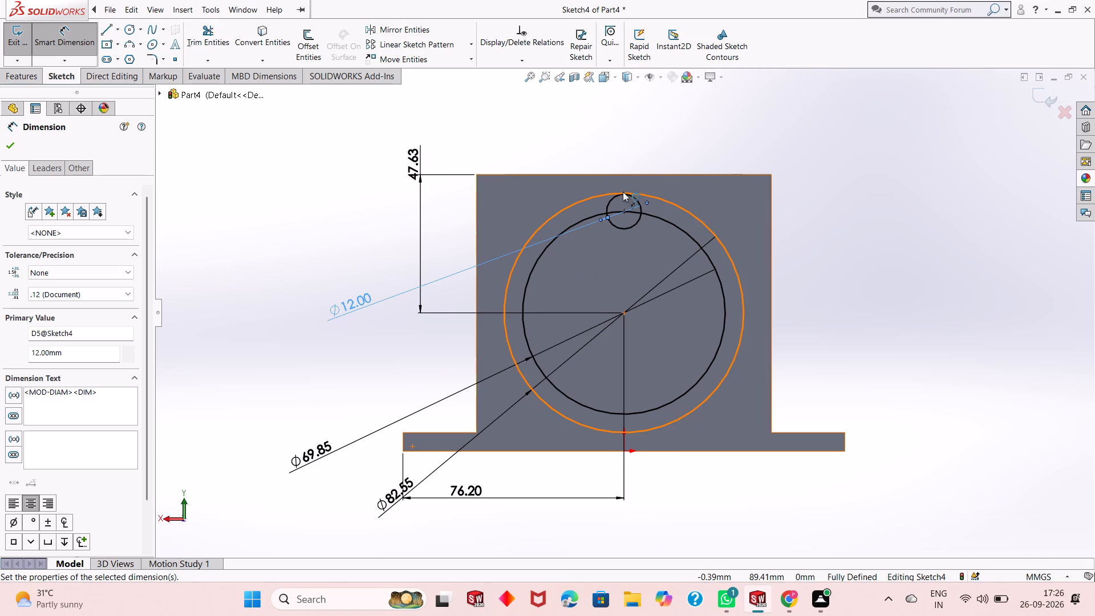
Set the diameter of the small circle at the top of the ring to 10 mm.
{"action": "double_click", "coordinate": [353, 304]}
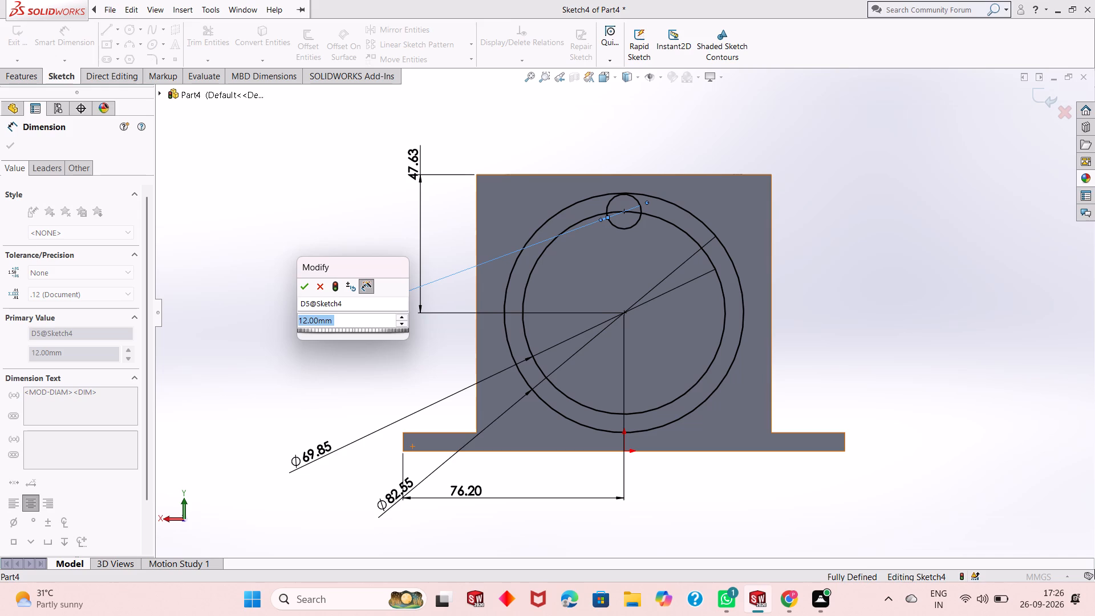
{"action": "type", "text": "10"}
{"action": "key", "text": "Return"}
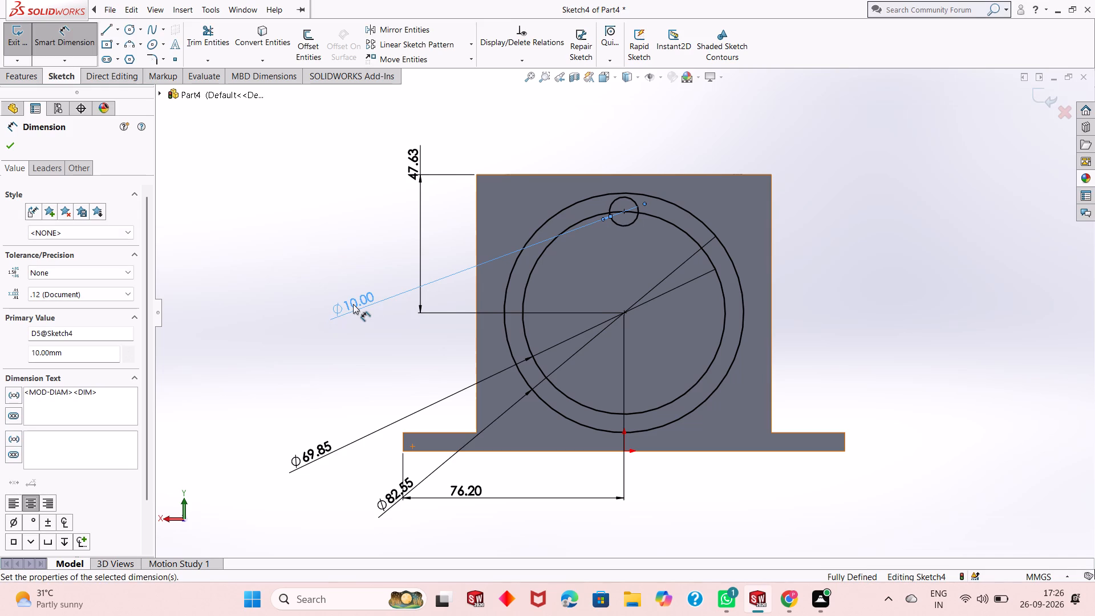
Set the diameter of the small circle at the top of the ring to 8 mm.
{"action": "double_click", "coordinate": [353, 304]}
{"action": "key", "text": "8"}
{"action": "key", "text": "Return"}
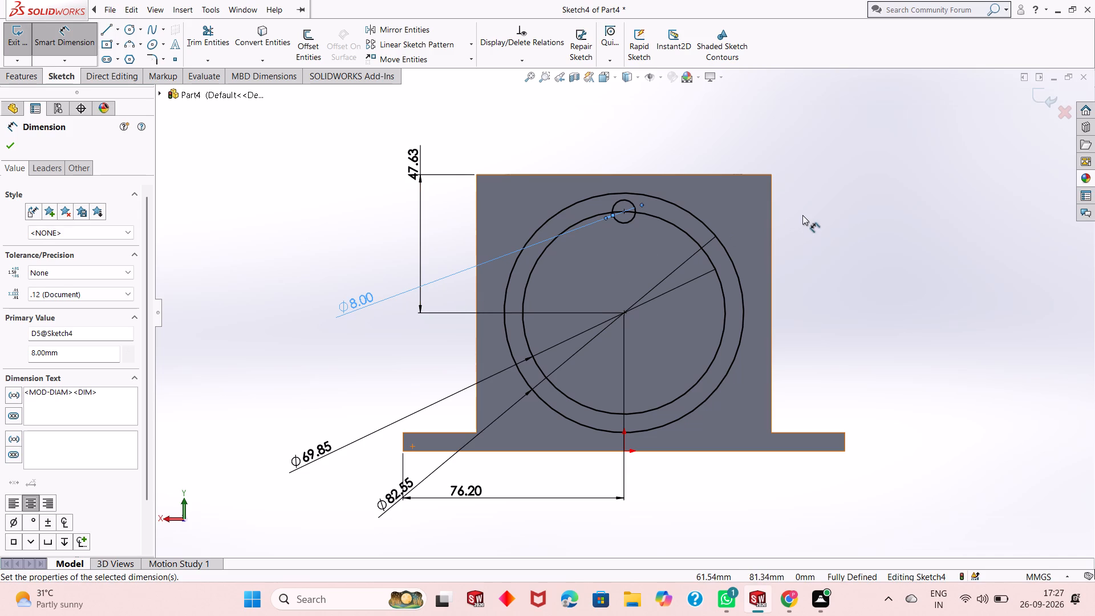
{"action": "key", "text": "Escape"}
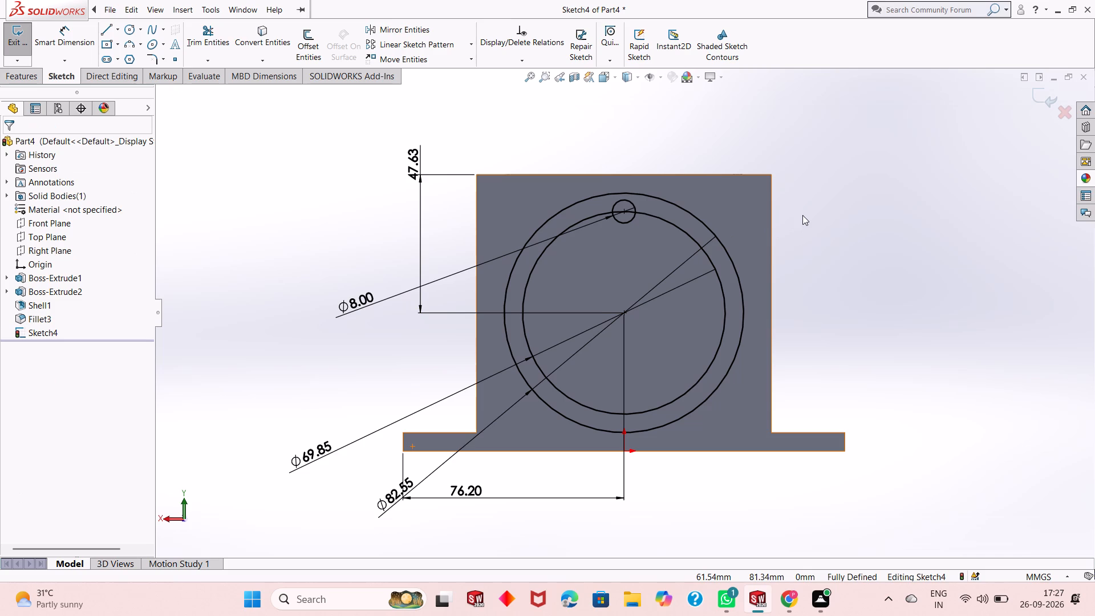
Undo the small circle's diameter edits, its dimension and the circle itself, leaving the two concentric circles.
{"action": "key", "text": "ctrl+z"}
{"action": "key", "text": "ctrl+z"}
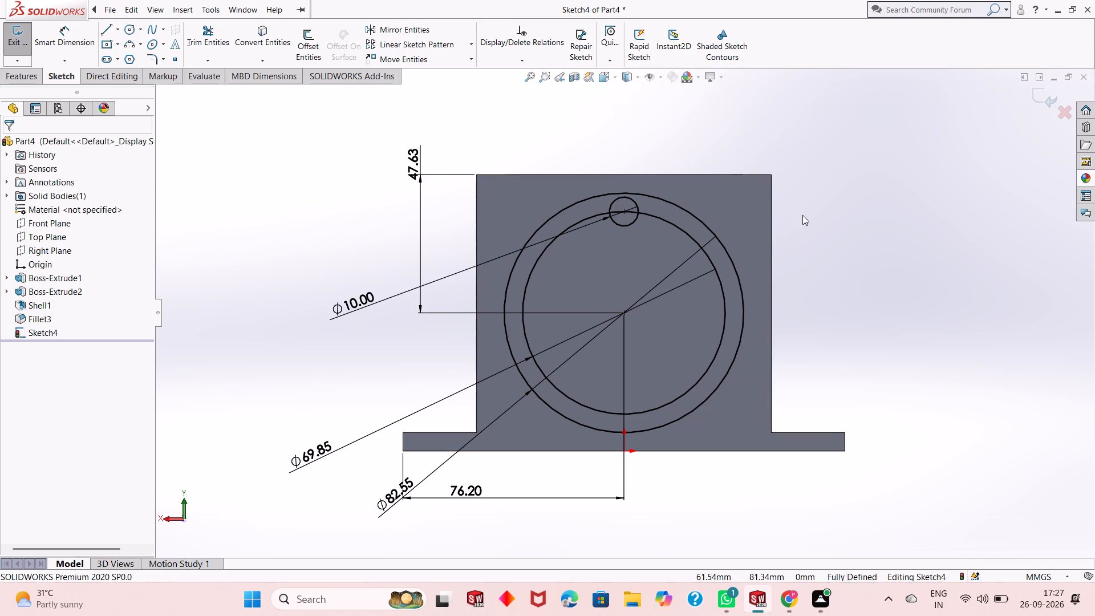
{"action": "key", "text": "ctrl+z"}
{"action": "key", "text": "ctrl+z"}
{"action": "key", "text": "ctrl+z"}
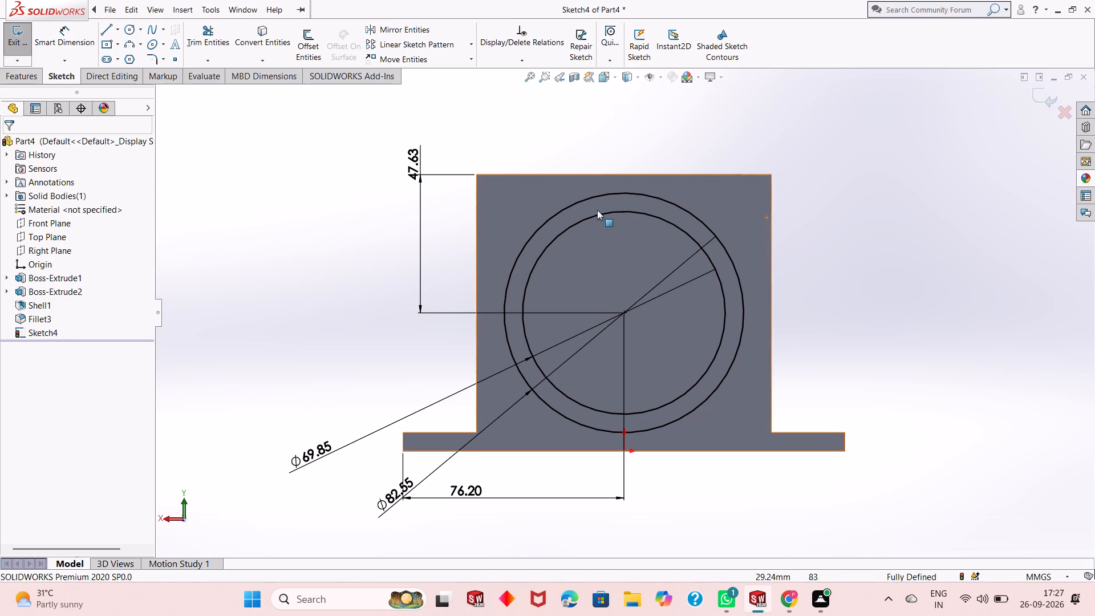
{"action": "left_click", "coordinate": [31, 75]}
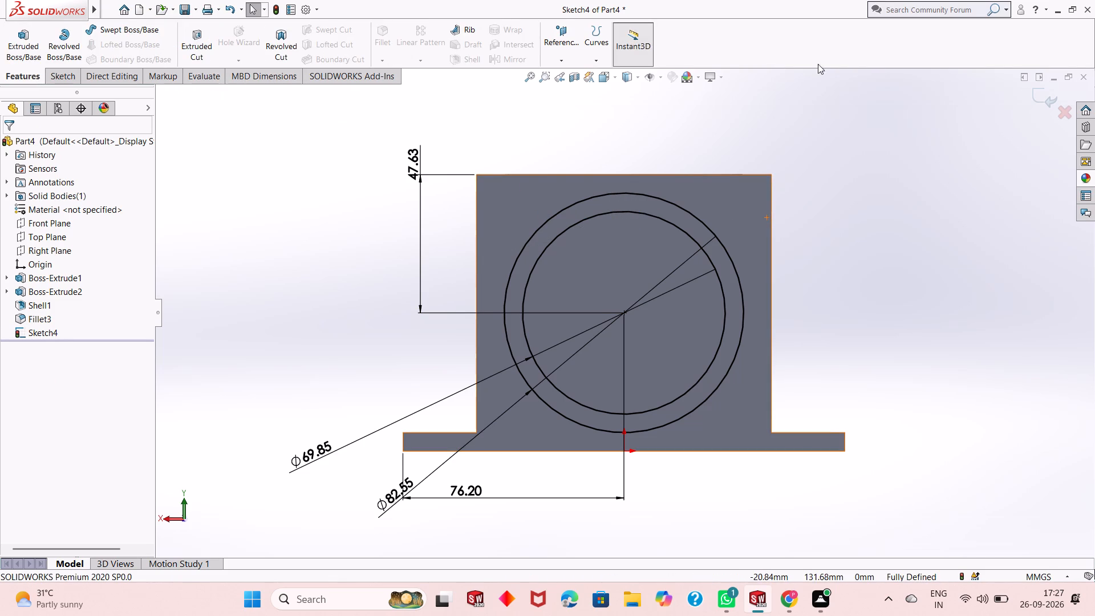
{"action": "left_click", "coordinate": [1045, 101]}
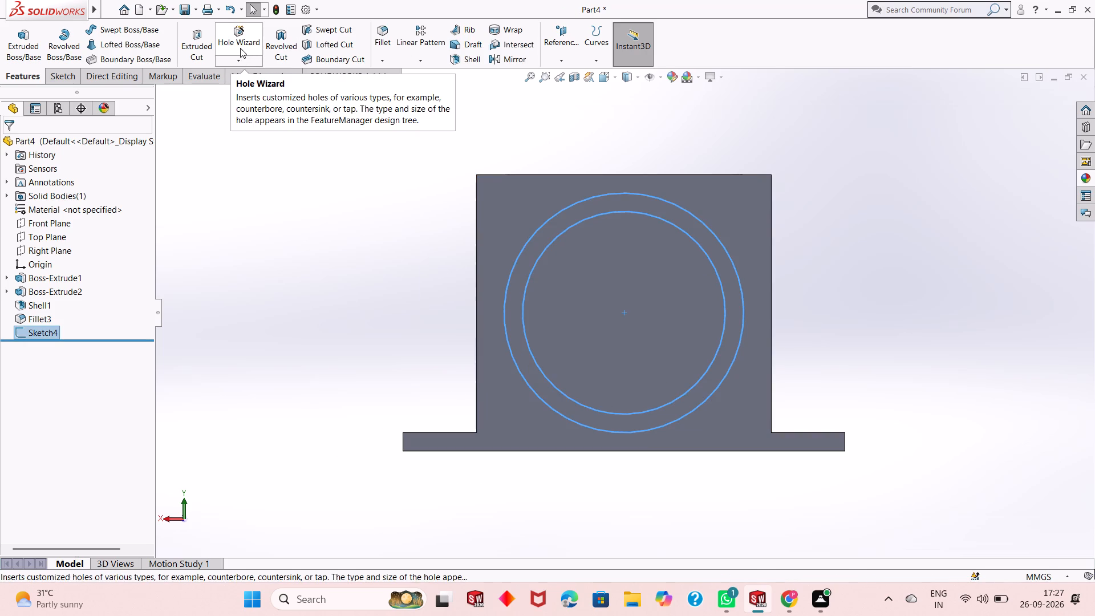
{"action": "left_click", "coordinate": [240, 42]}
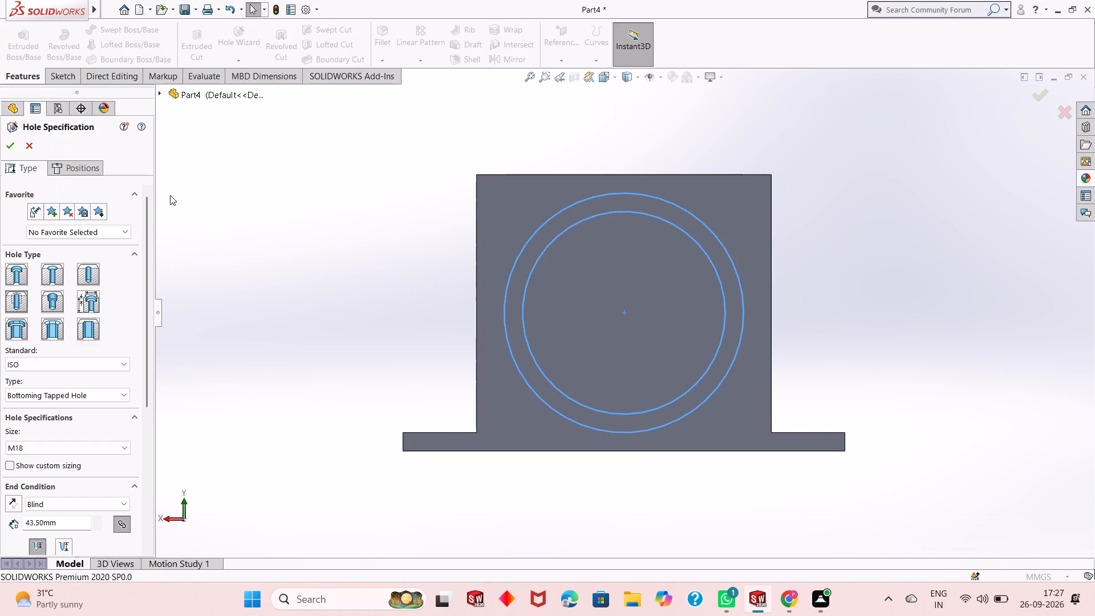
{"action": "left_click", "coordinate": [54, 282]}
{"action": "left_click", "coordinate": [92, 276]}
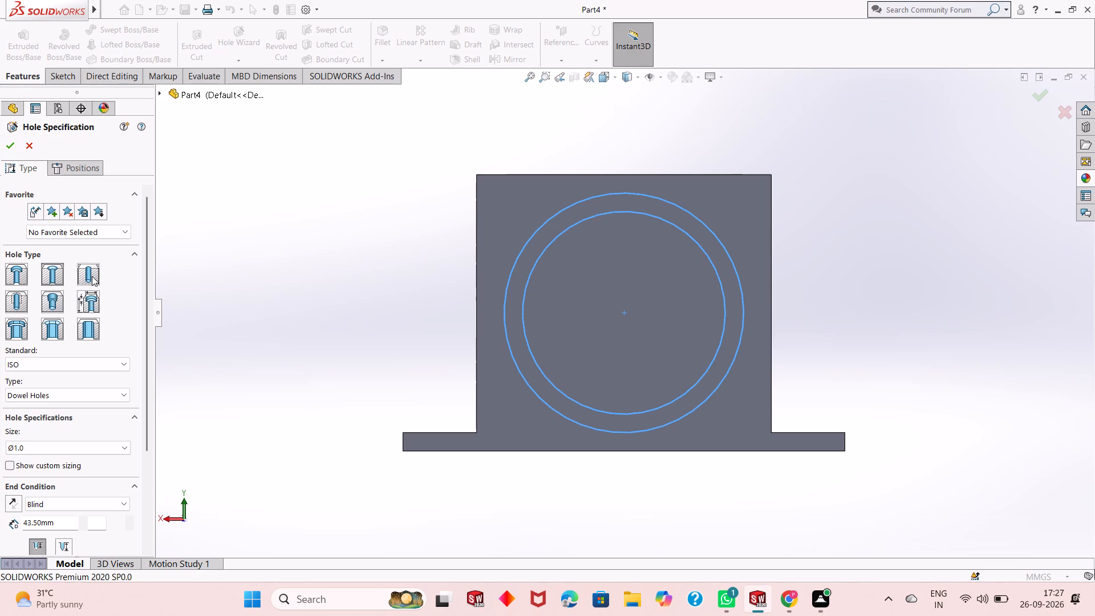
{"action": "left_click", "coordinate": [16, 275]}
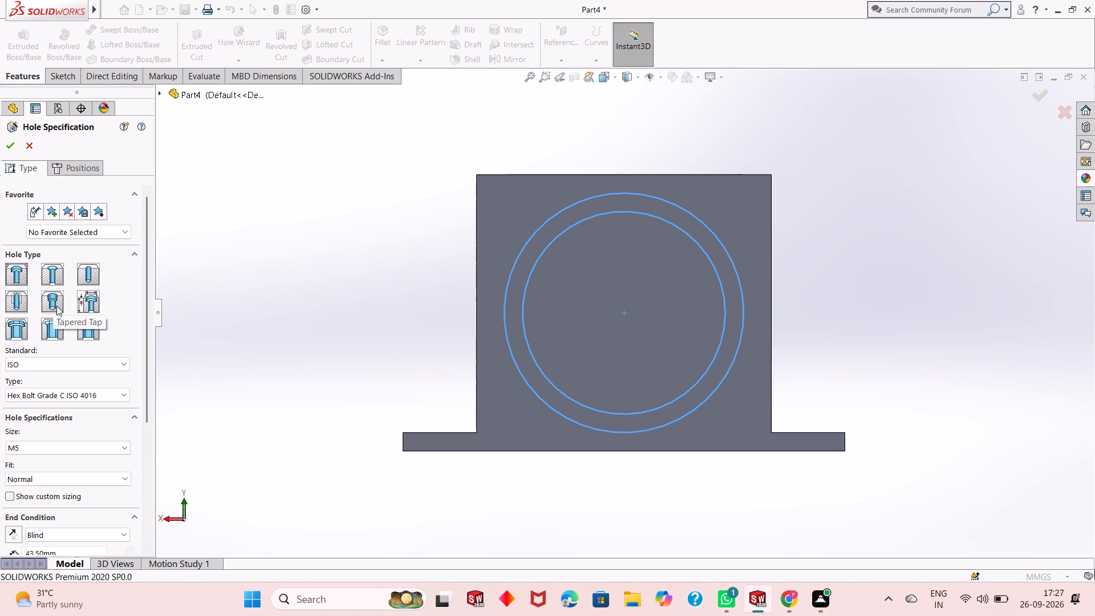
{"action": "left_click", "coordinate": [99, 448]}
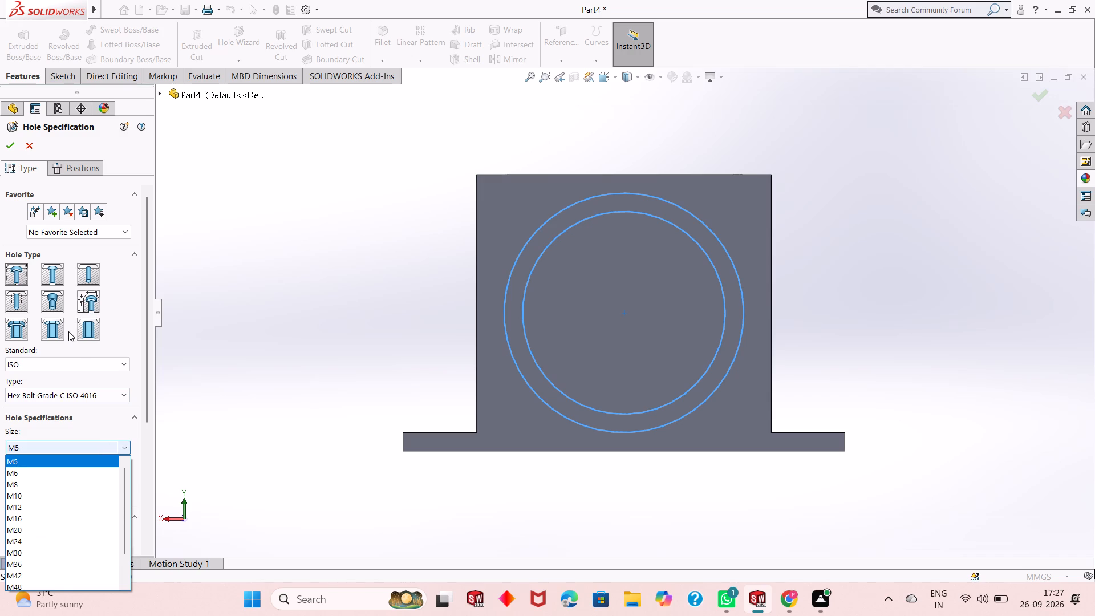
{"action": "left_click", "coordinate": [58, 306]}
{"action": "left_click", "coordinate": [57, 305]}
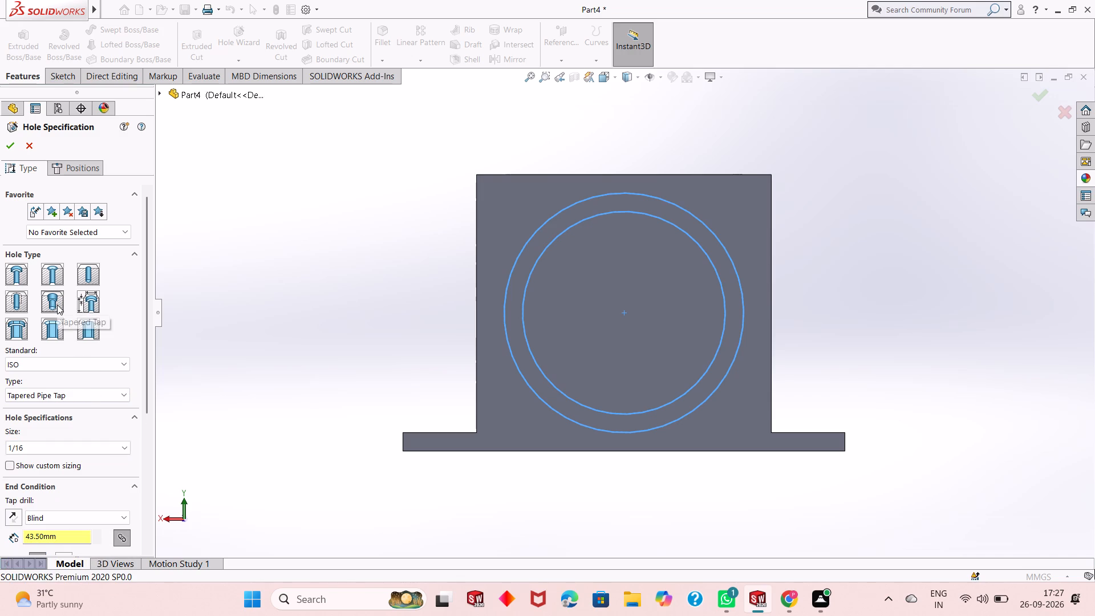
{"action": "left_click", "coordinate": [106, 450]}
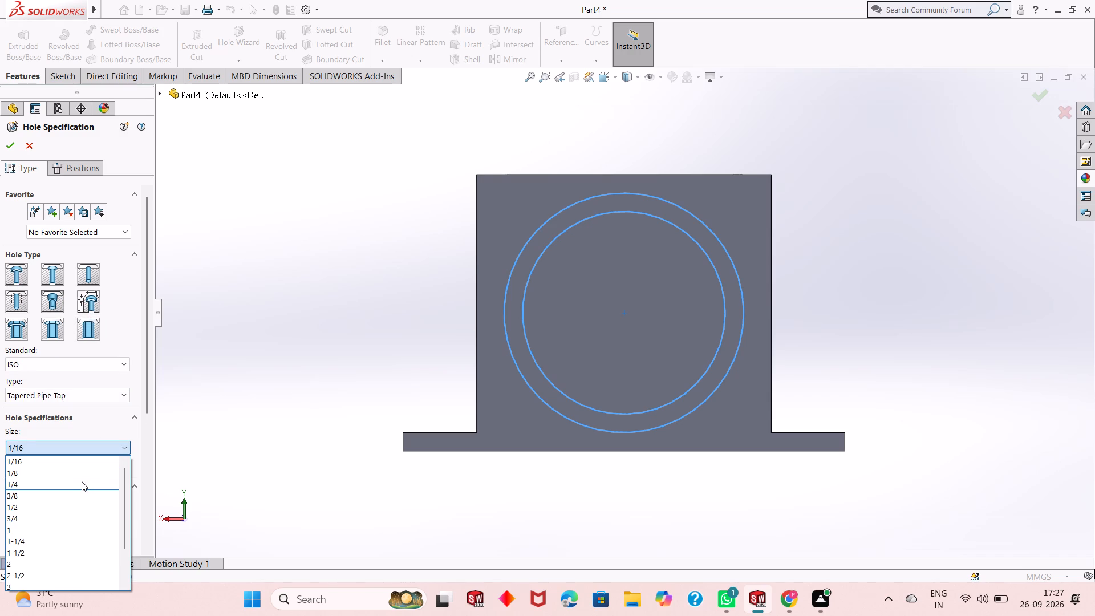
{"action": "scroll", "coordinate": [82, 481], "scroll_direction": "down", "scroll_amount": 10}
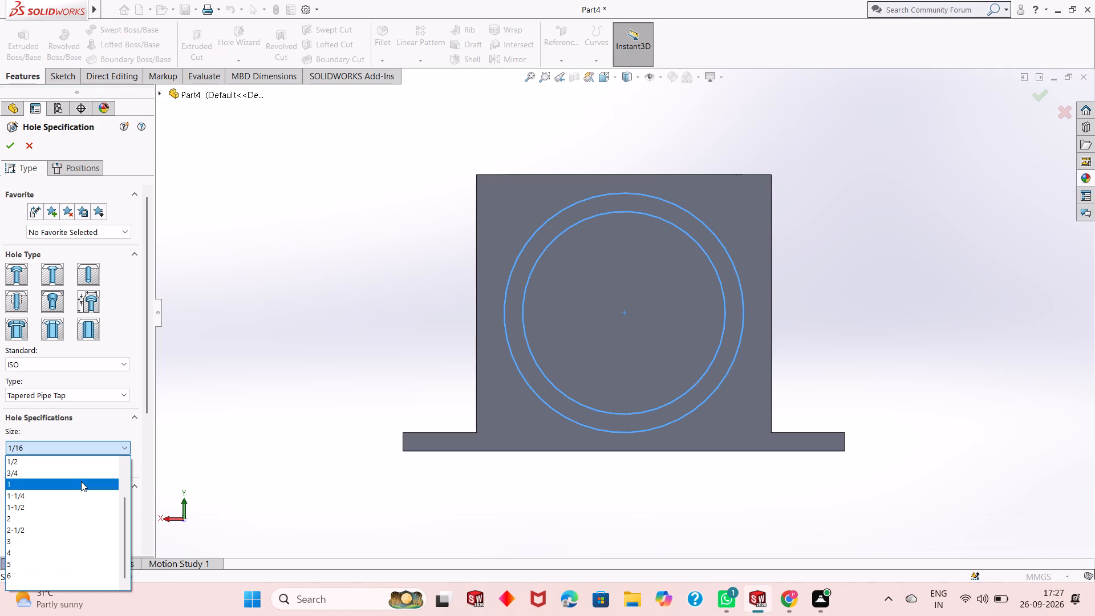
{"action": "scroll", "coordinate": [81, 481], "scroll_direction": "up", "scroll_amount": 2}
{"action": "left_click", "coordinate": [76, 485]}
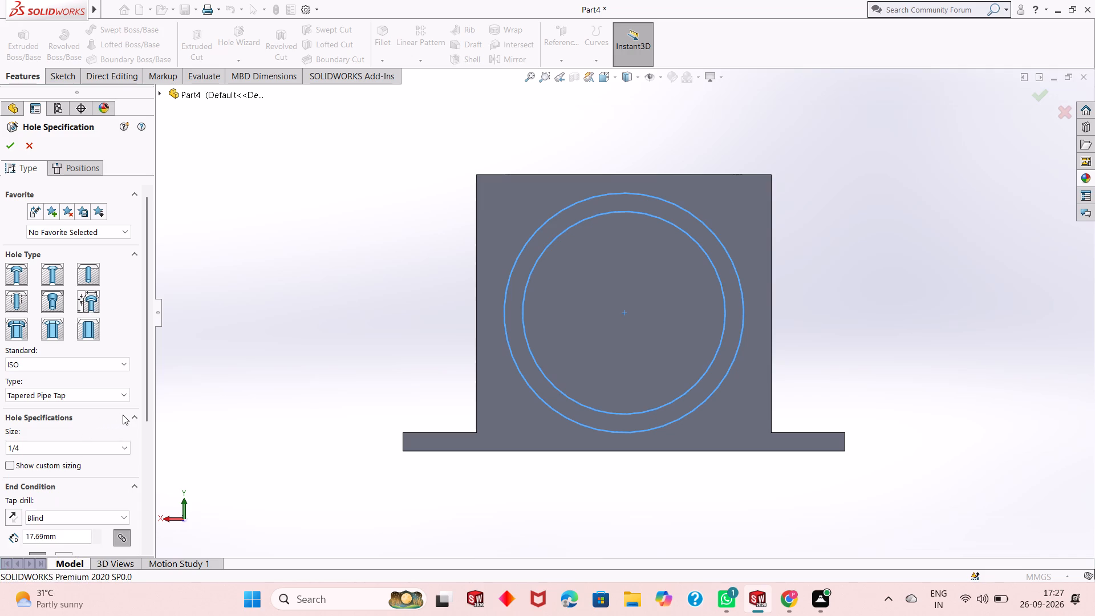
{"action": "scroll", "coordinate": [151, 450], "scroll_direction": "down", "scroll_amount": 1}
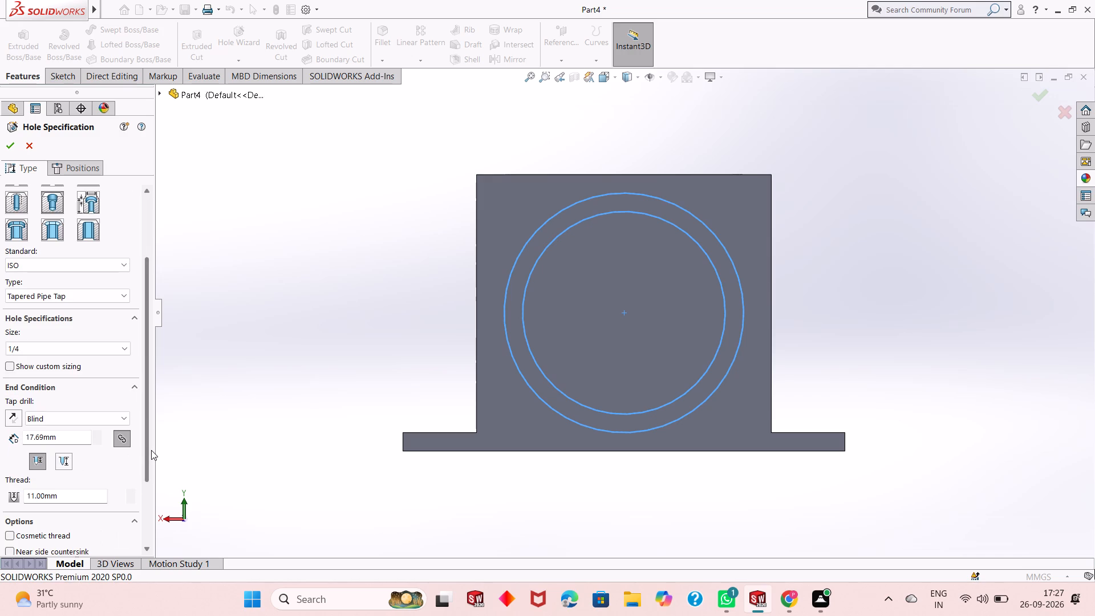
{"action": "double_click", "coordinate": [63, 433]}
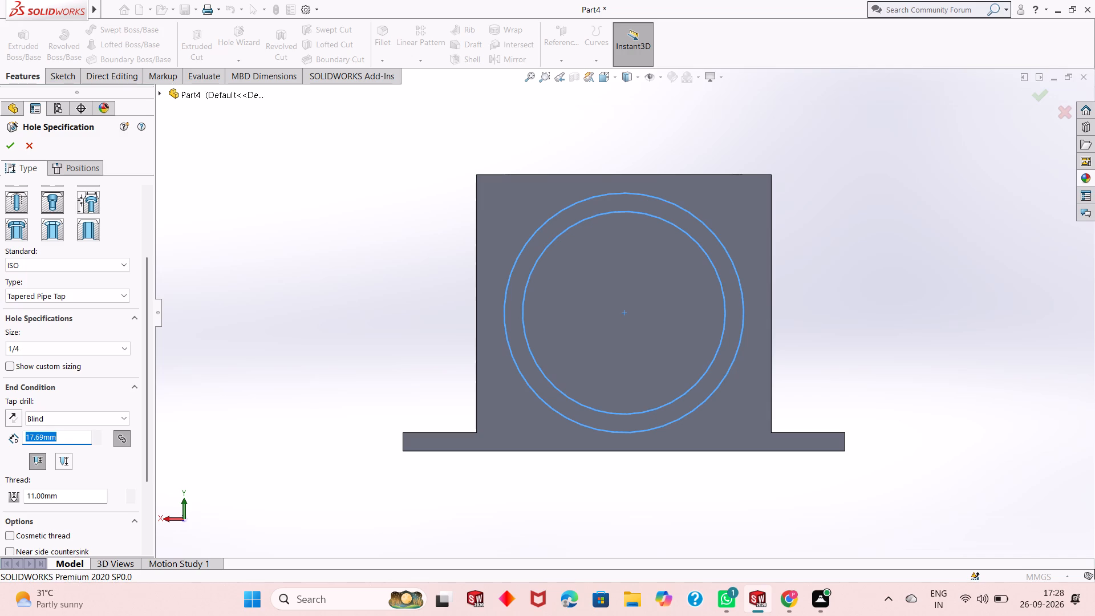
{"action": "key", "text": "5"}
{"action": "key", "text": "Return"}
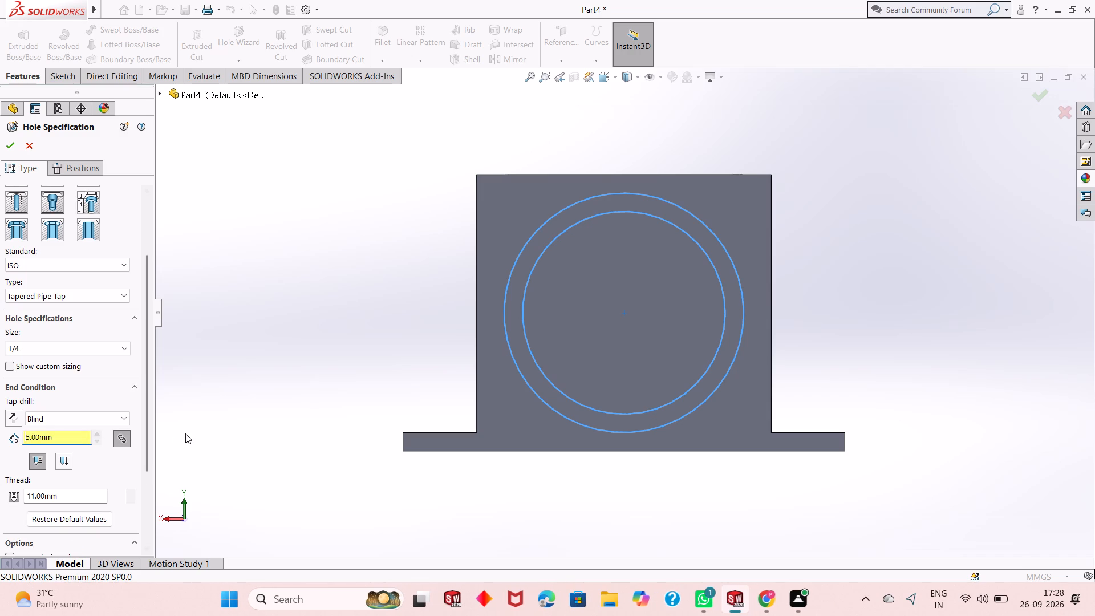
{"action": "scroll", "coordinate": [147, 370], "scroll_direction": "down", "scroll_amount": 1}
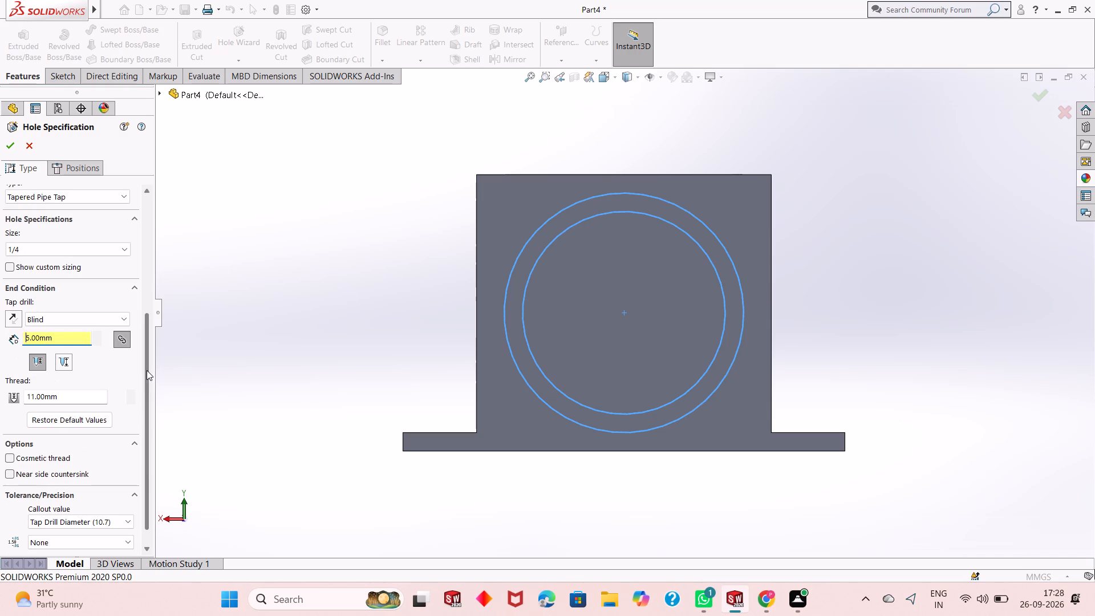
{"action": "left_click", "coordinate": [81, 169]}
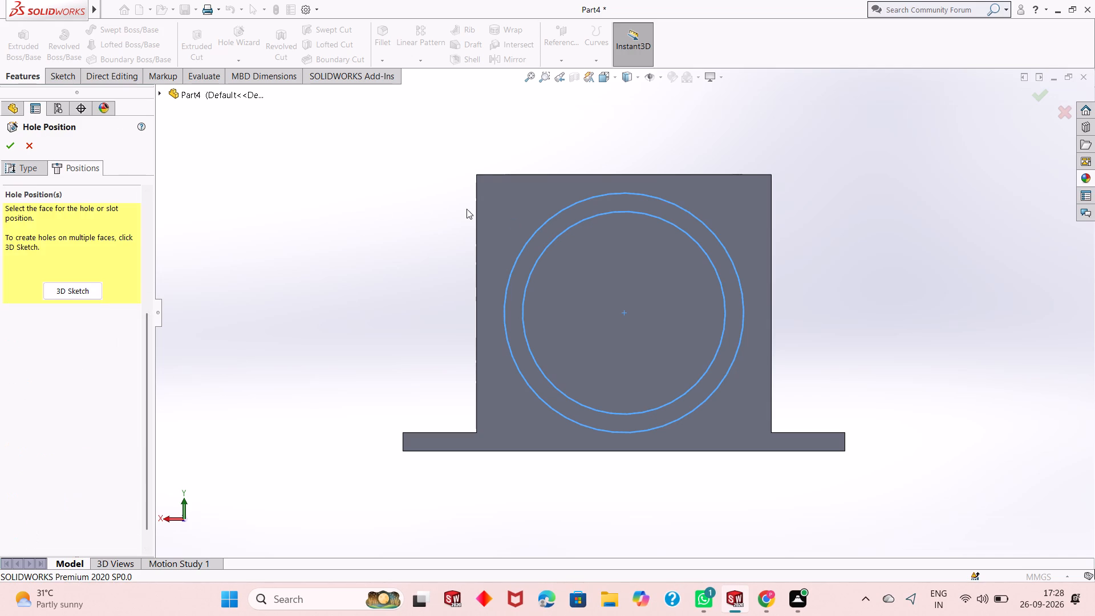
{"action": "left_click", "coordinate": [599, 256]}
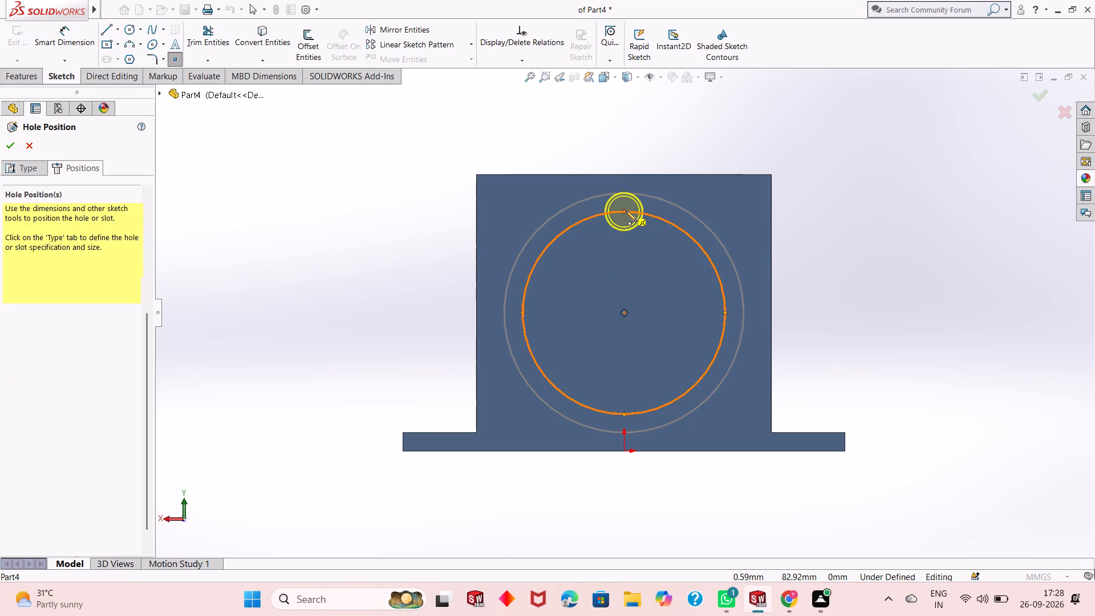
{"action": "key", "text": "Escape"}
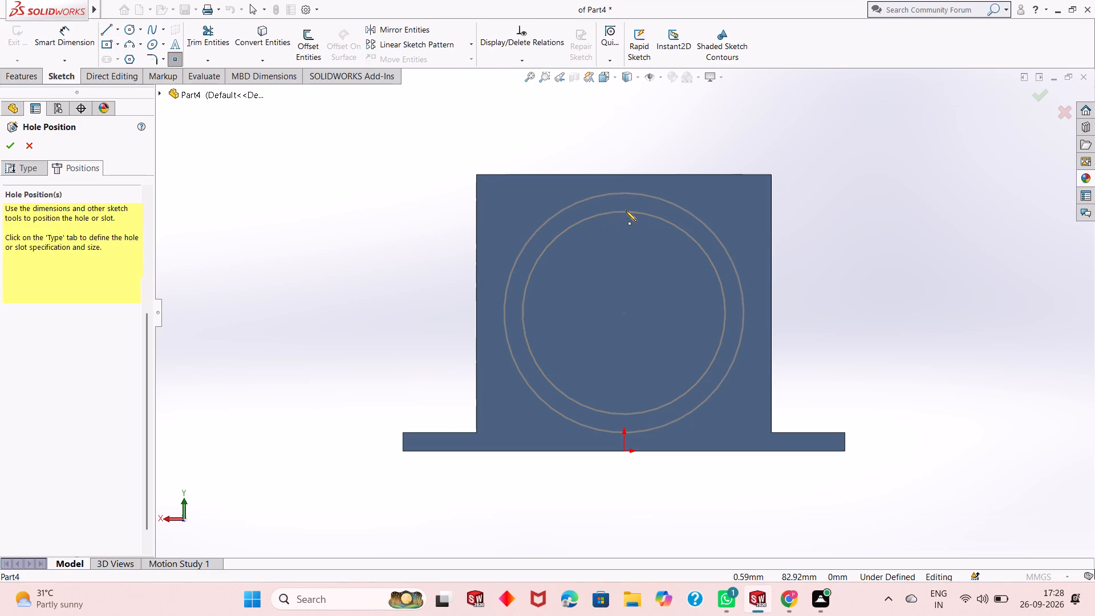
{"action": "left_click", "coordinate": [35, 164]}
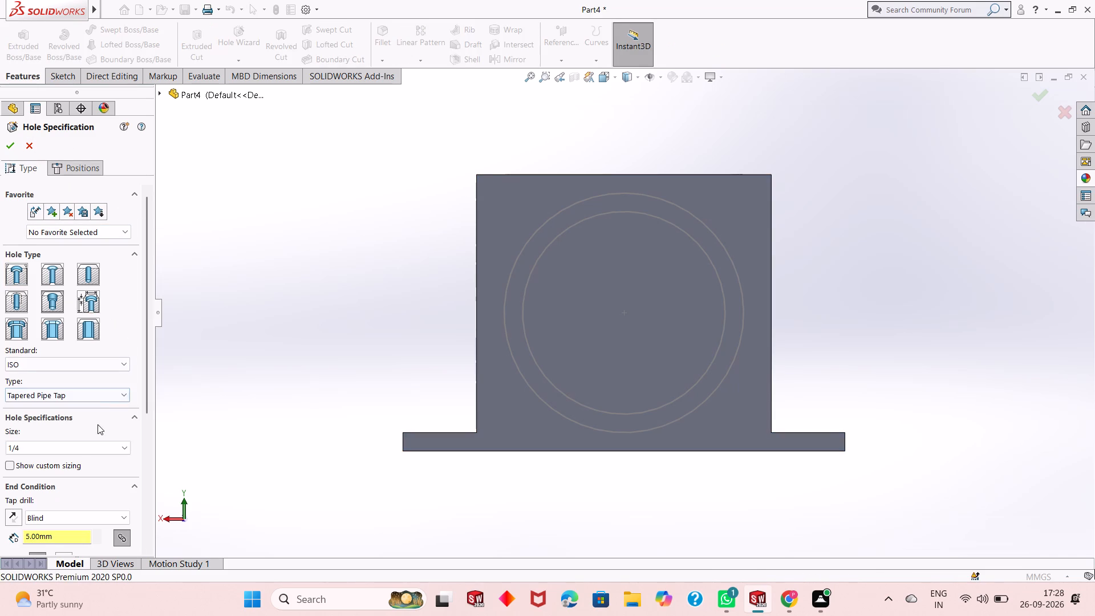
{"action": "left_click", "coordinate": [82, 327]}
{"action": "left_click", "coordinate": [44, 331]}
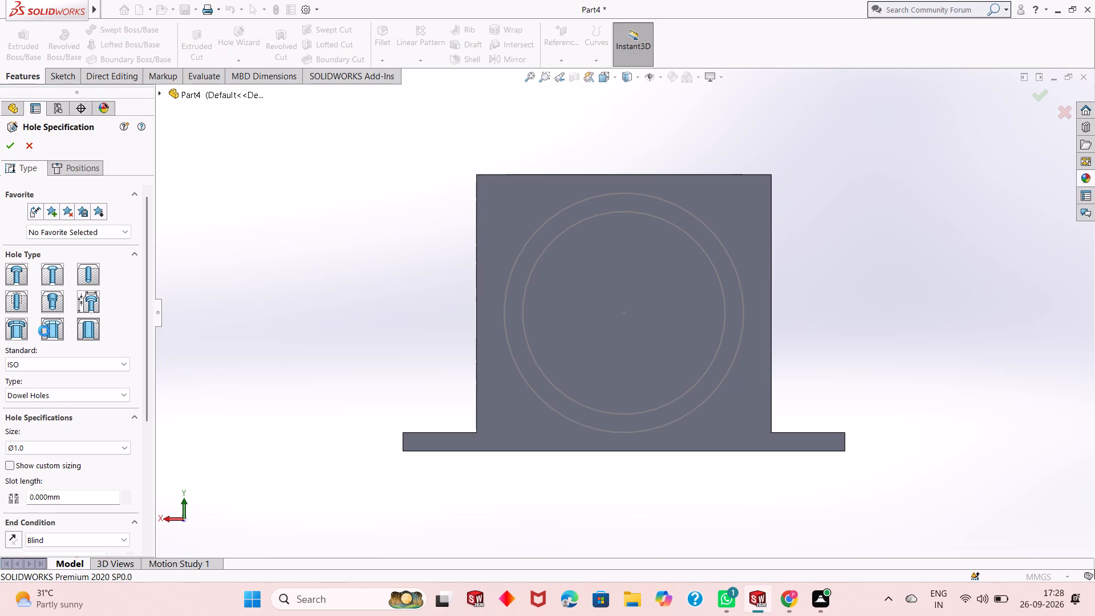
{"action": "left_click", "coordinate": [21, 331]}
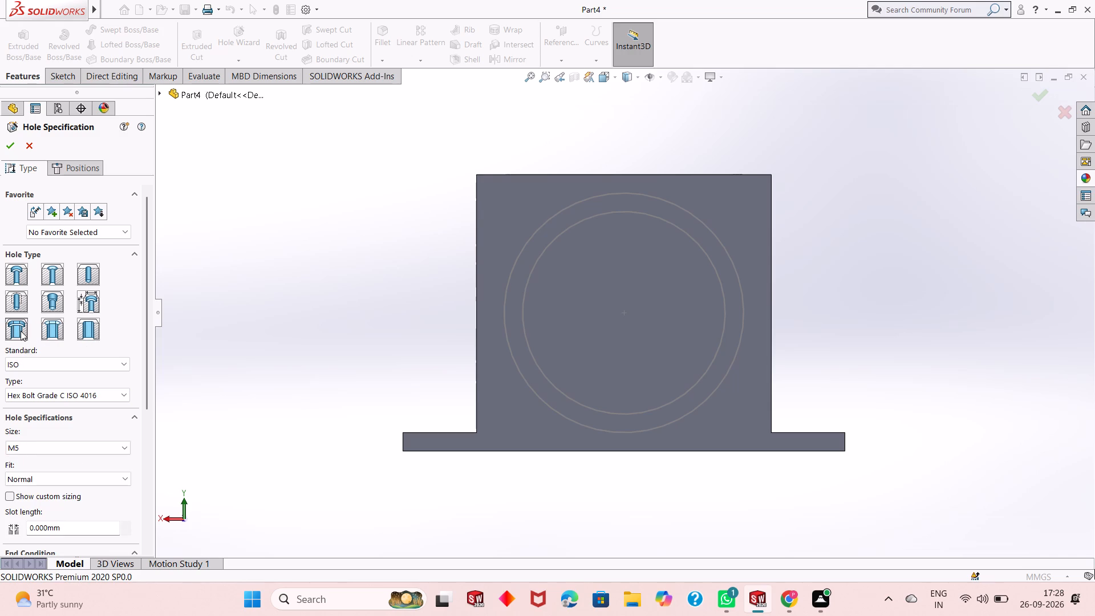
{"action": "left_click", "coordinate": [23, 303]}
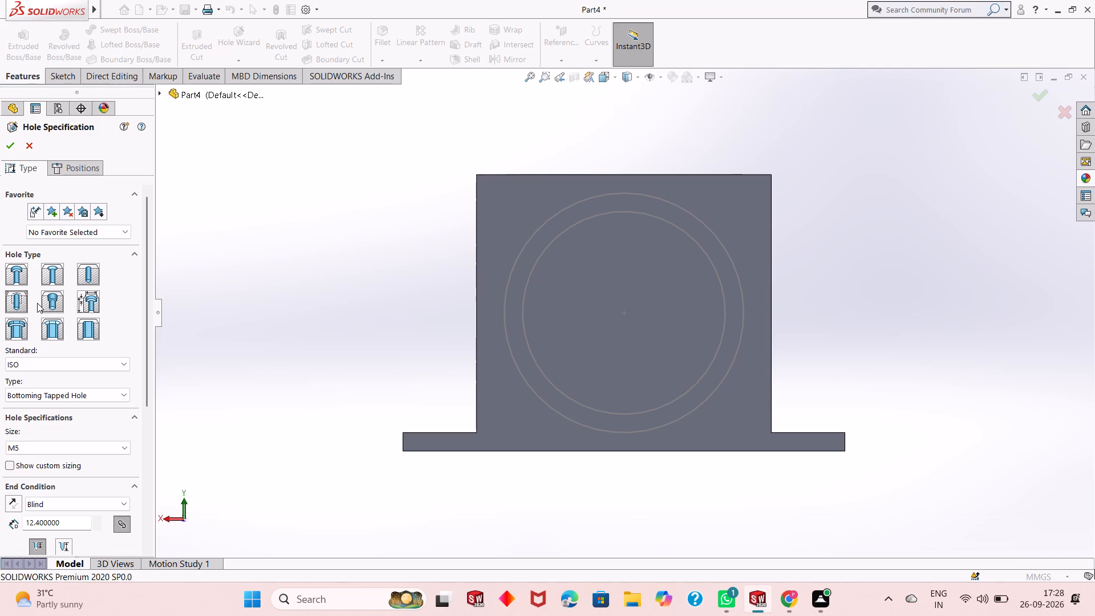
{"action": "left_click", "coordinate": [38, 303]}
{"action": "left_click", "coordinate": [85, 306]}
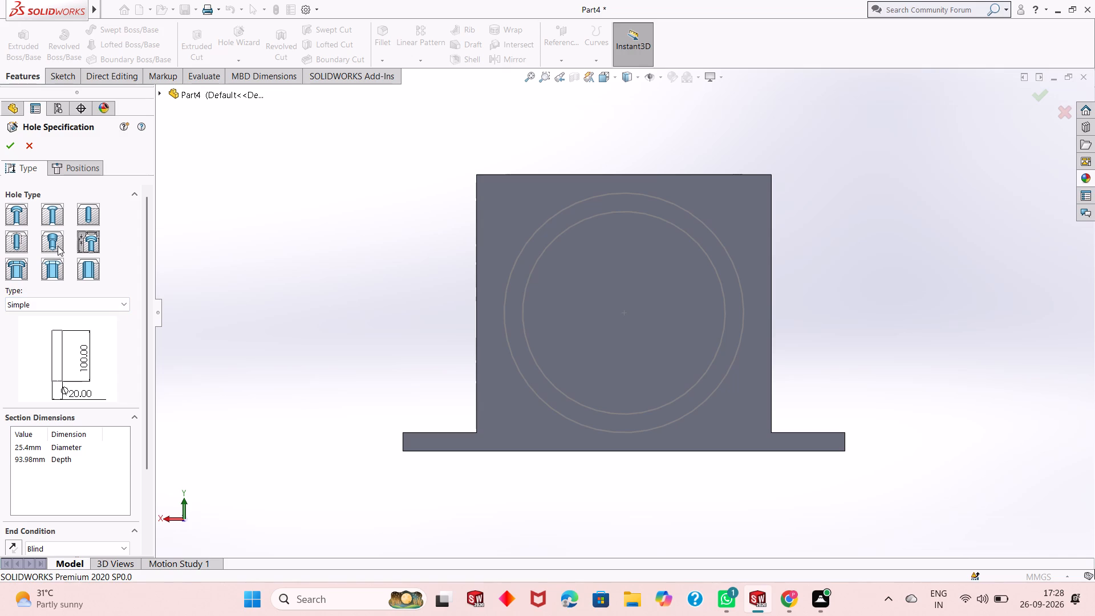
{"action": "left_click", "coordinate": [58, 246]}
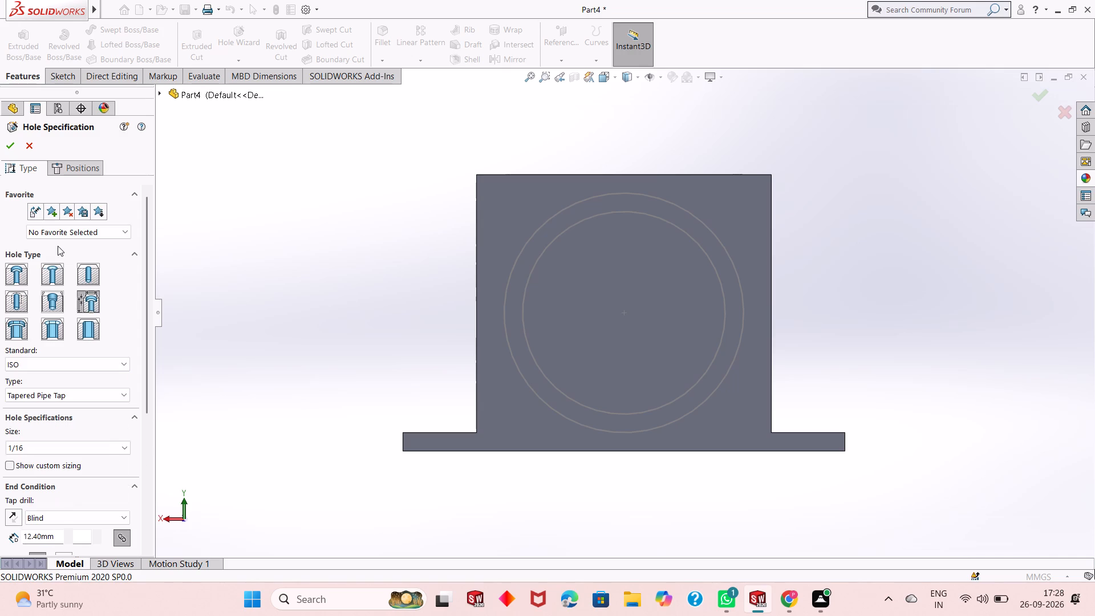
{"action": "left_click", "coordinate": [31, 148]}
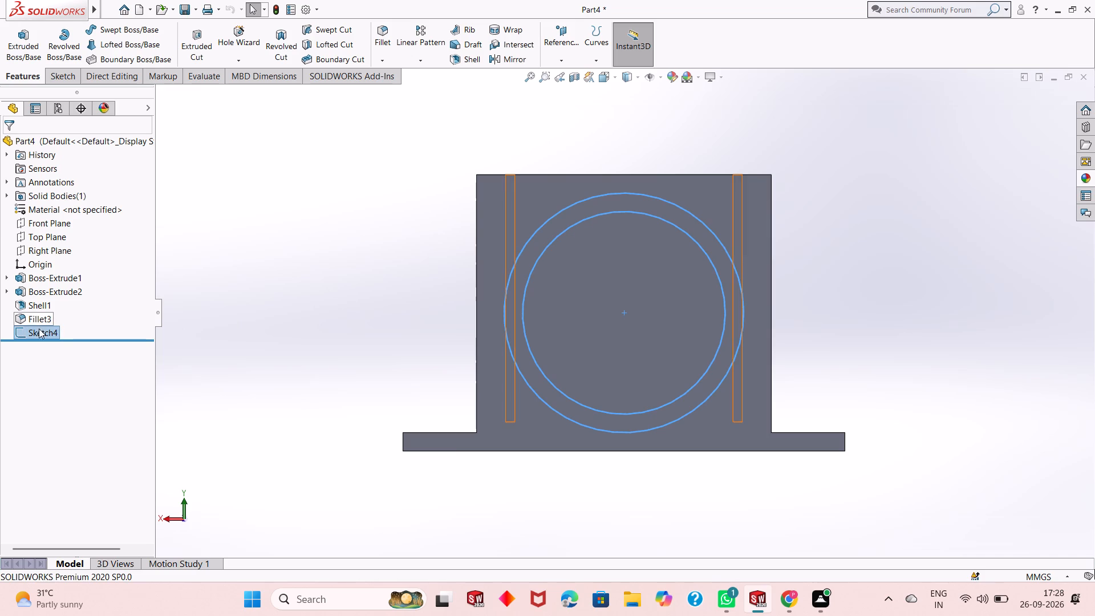
Reopen Sketch4 and draw a small circle of about 5.4 mm radius centred on the top quadrant point of the 69.85 mm circle.
{"action": "left_click", "coordinate": [39, 330]}
{"action": "left_click", "coordinate": [50, 292]}
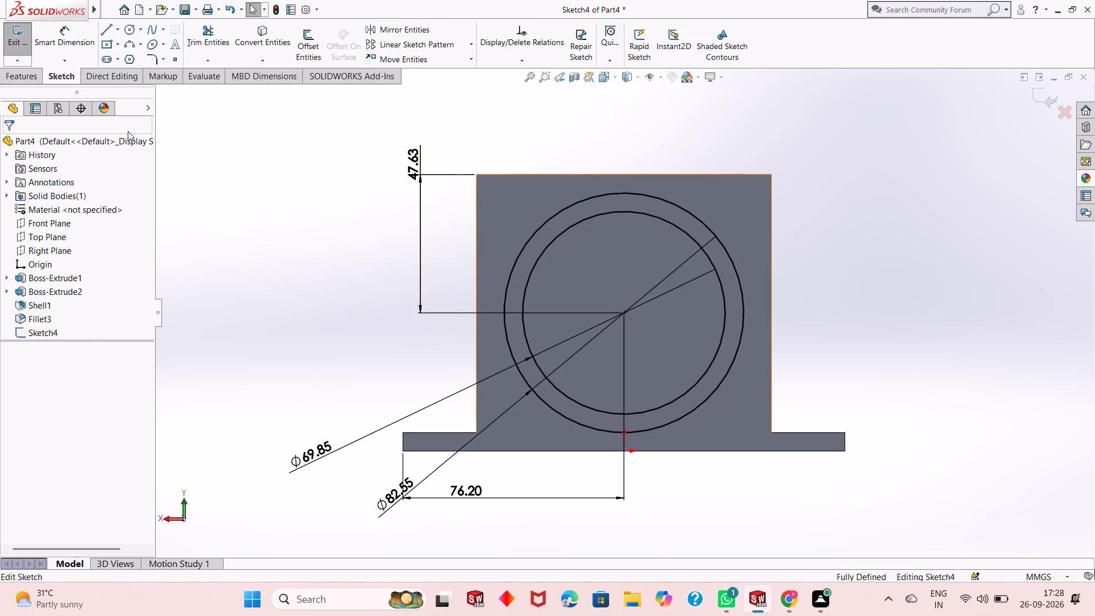
{"action": "left_click", "coordinate": [129, 34]}
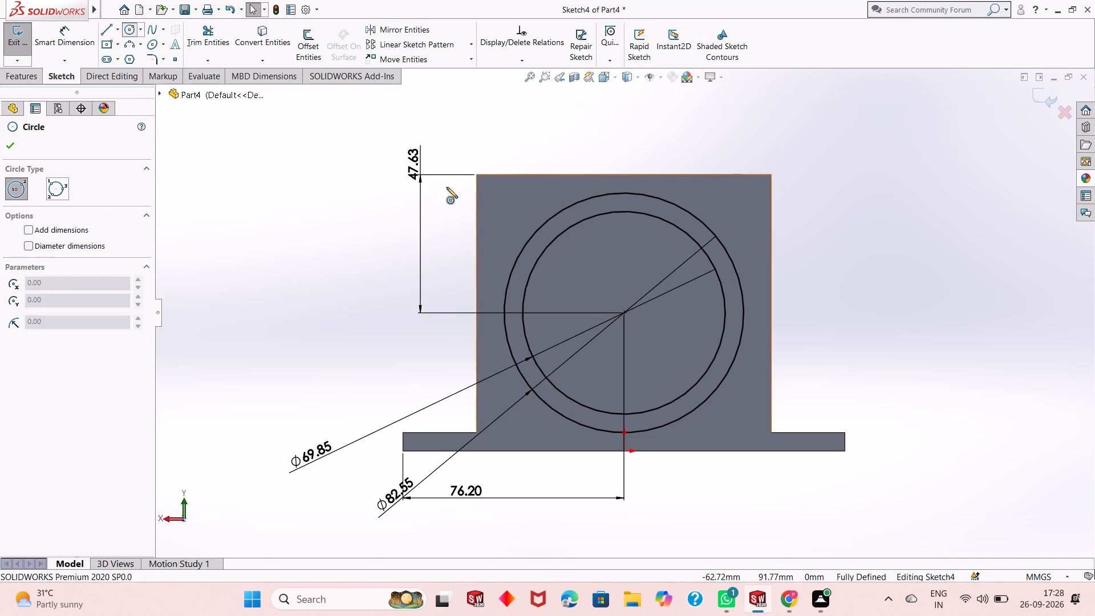
{"action": "left_click", "coordinate": [626, 212]}
{"action": "left_click", "coordinate": [629, 226]}
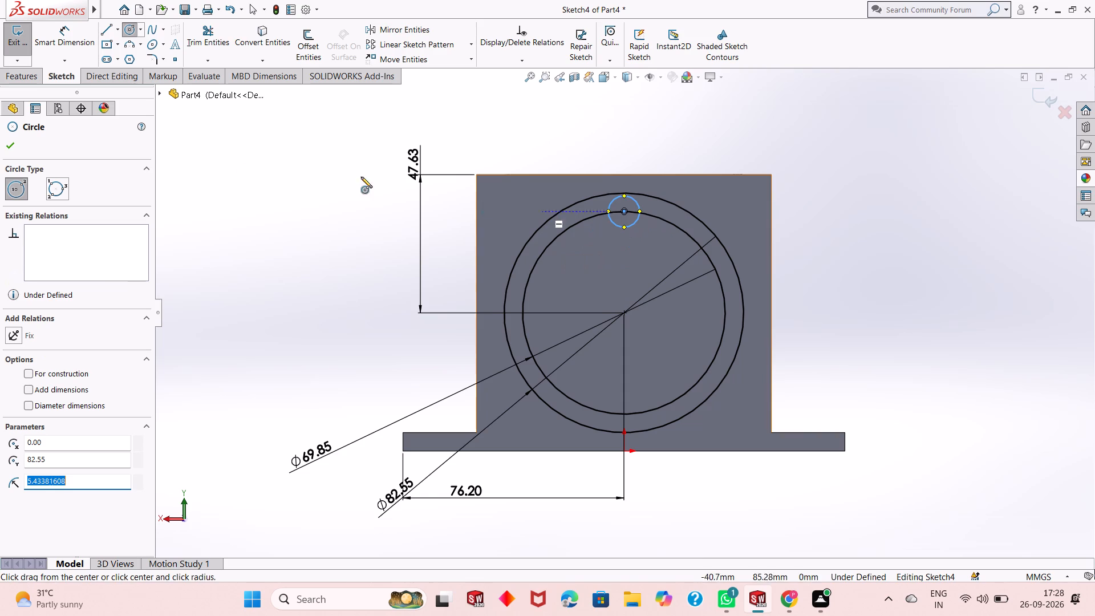
{"action": "left_click", "coordinate": [7, 140]}
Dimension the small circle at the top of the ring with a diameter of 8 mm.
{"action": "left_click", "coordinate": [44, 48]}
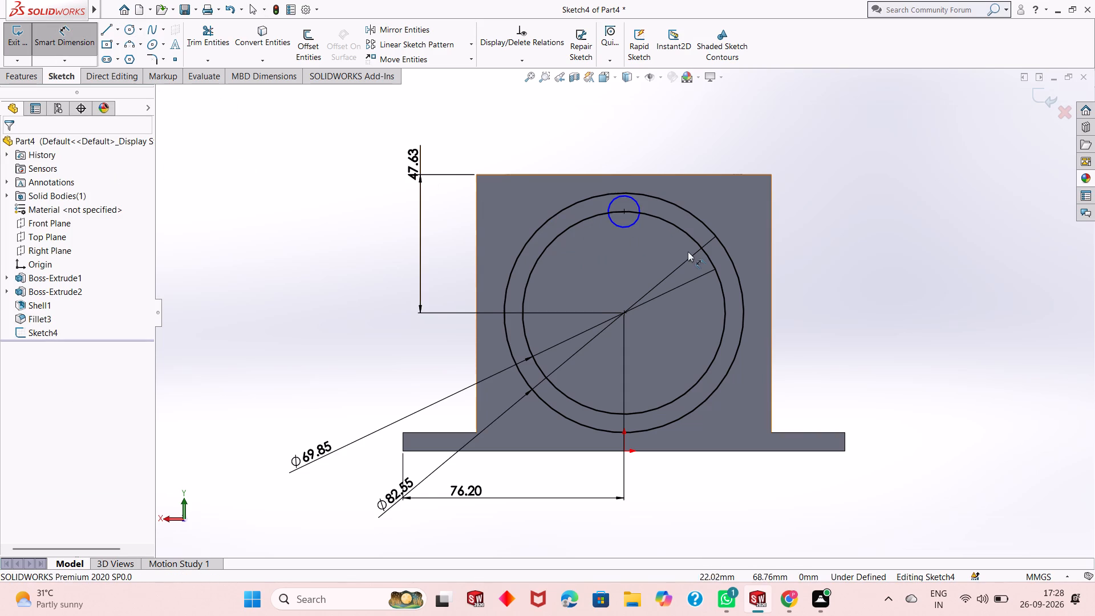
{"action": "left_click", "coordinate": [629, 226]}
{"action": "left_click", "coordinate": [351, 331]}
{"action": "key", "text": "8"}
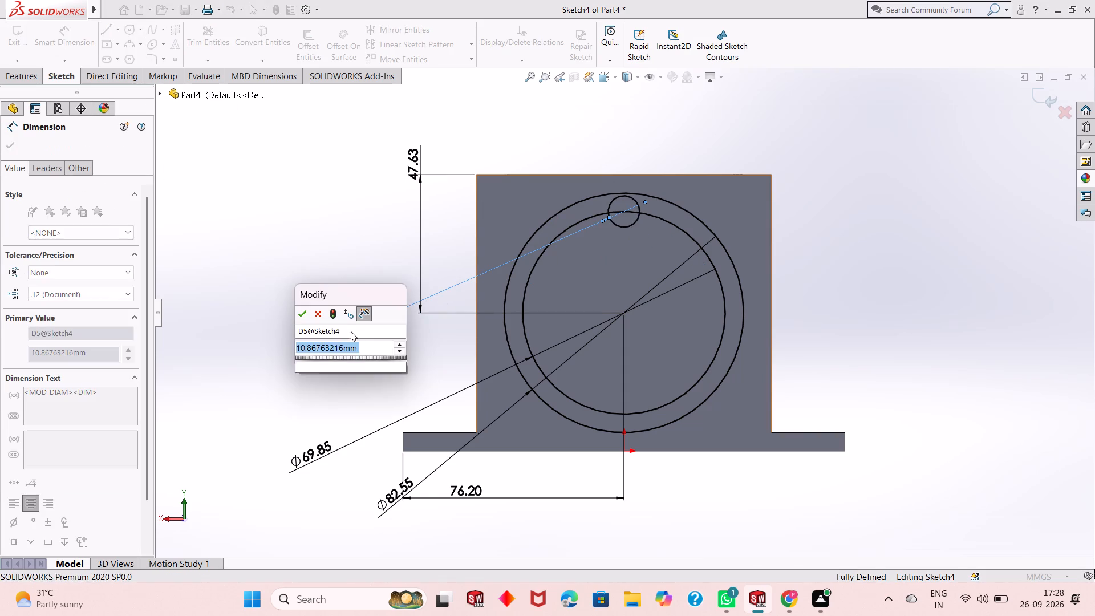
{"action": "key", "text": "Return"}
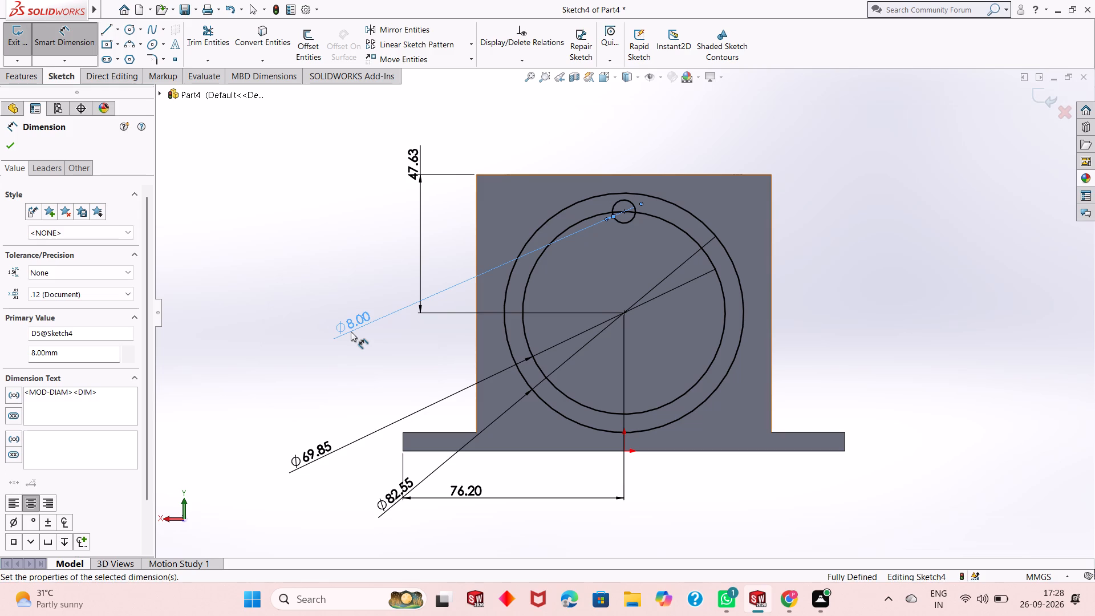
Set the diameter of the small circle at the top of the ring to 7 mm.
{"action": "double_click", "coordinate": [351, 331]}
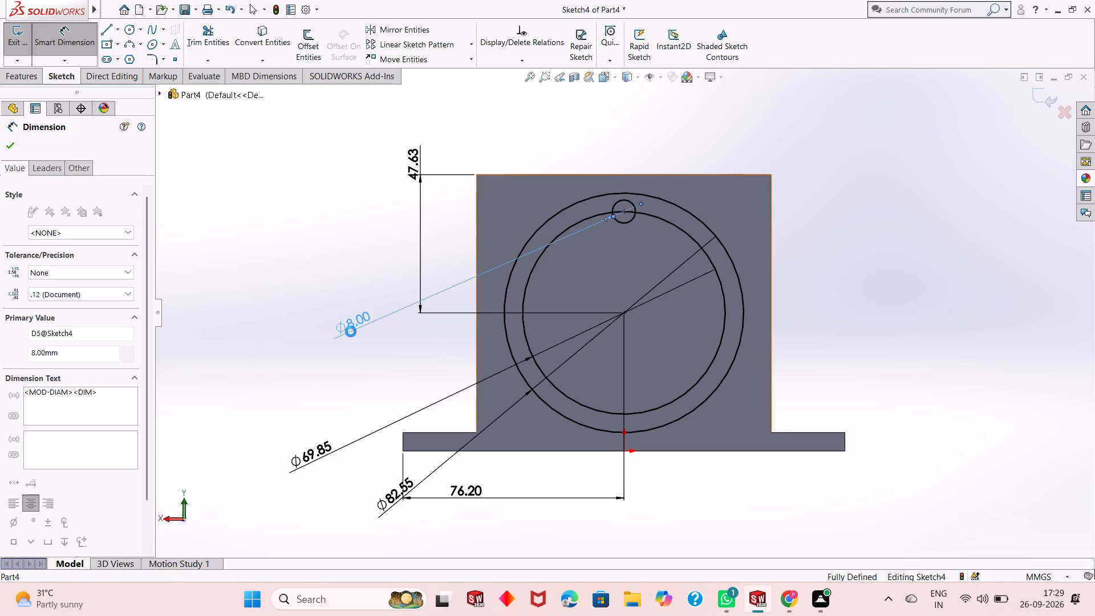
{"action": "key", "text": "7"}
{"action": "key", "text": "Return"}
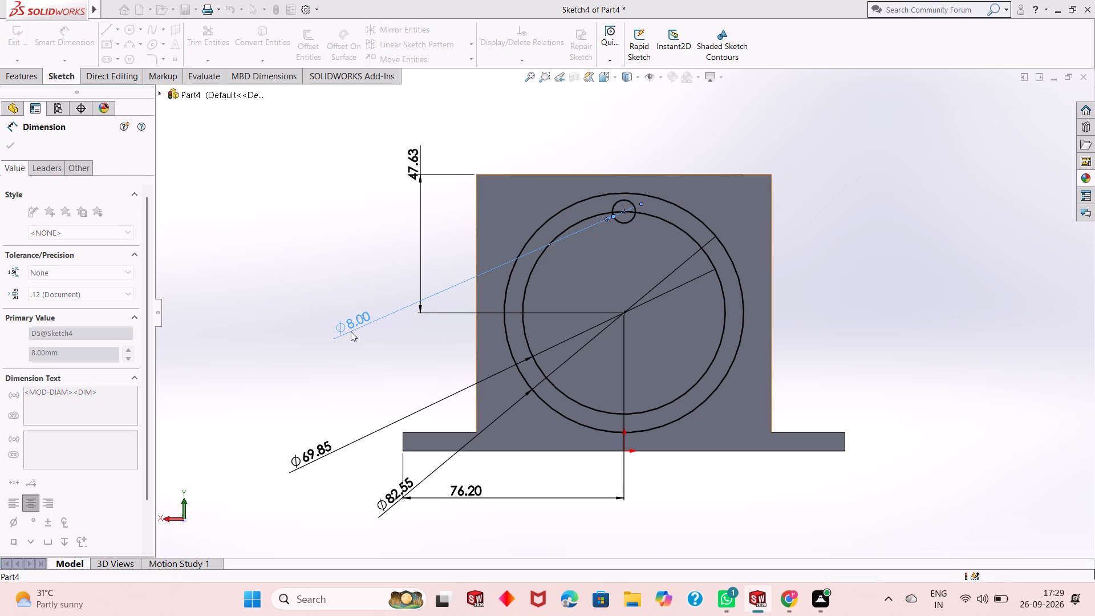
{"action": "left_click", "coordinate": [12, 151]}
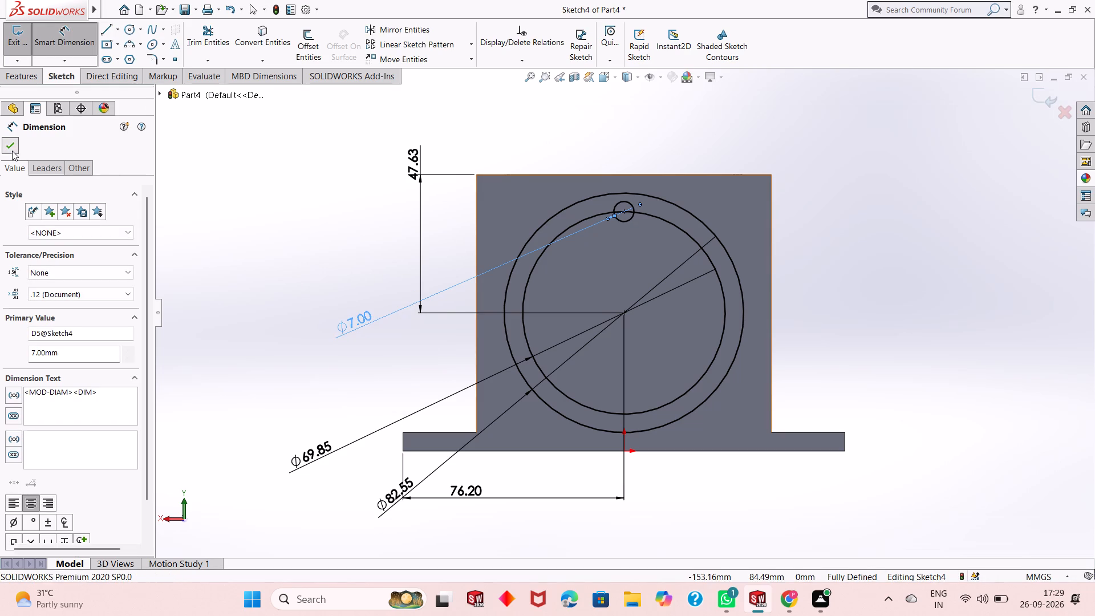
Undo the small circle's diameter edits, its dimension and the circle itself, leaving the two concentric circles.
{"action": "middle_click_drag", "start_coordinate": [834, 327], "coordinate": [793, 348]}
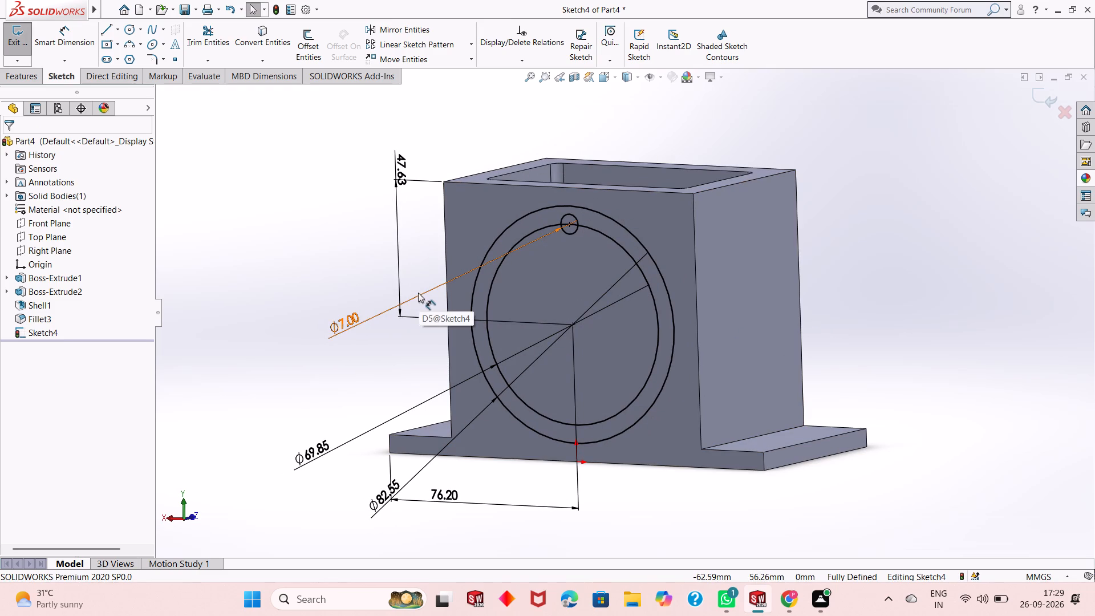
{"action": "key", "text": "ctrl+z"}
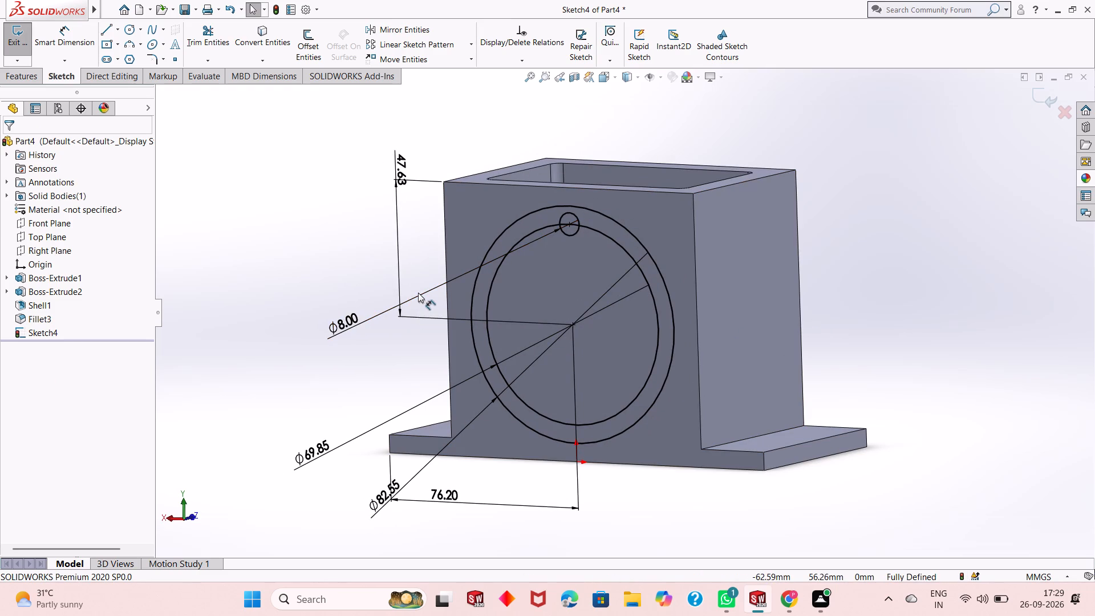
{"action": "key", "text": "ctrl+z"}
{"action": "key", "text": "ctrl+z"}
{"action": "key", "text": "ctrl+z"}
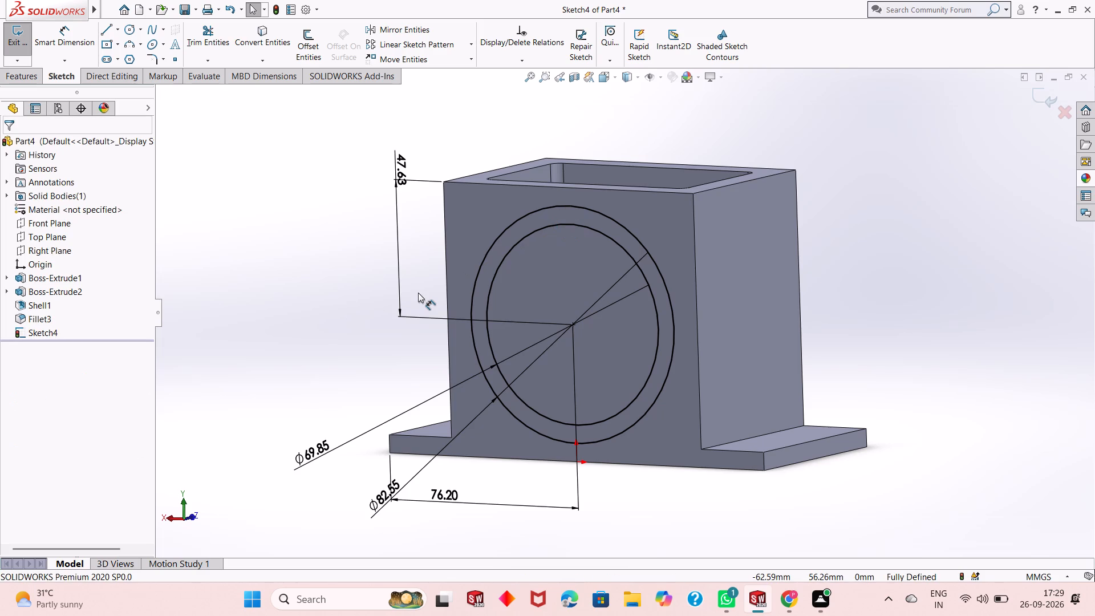
Draw a small circle of about 3.5 mm radius centred on the right-hand quadrant point of the 69.85 mm circle.
{"action": "key", "text": "ctrl+8"}
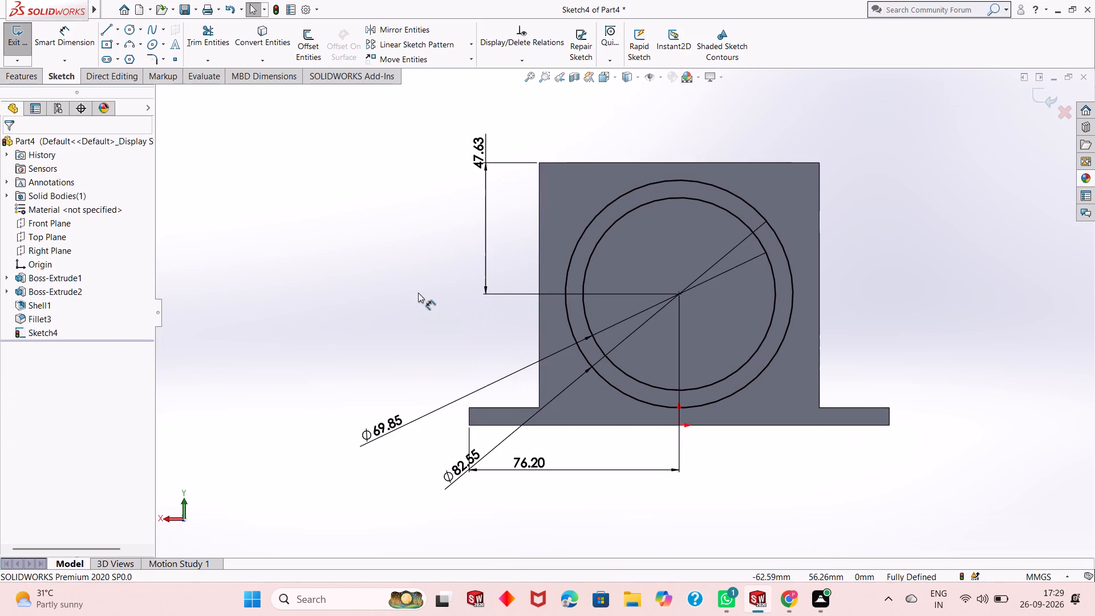
{"action": "scroll", "coordinate": [836, 295], "scroll_direction": "down", "scroll_amount": 3}
{"action": "scroll", "coordinate": [603, 269], "scroll_direction": "up", "scroll_amount": 1}
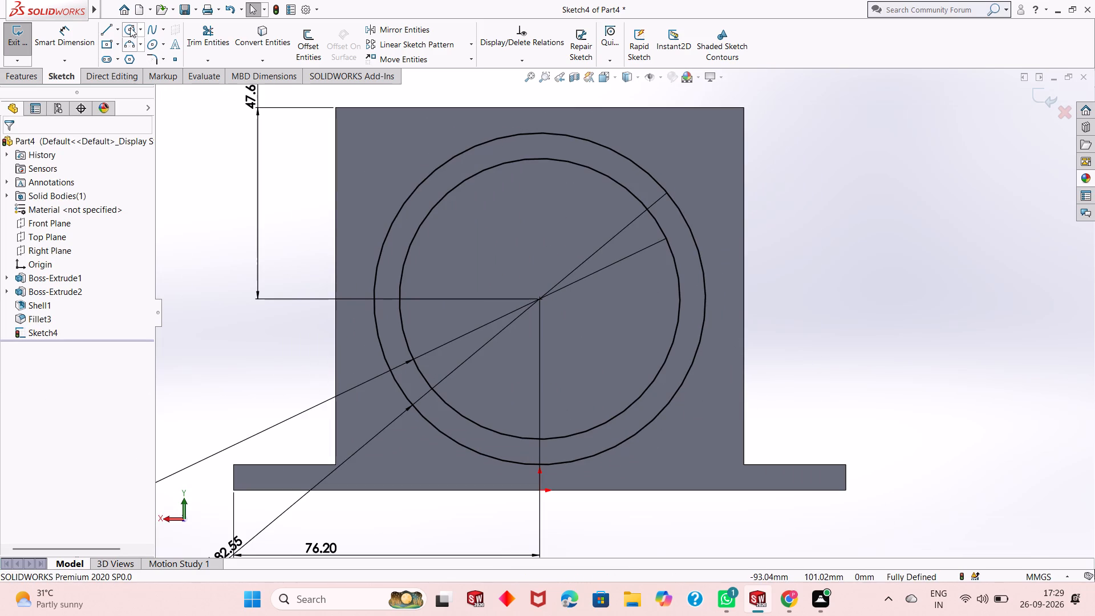
{"action": "left_click", "coordinate": [129, 27]}
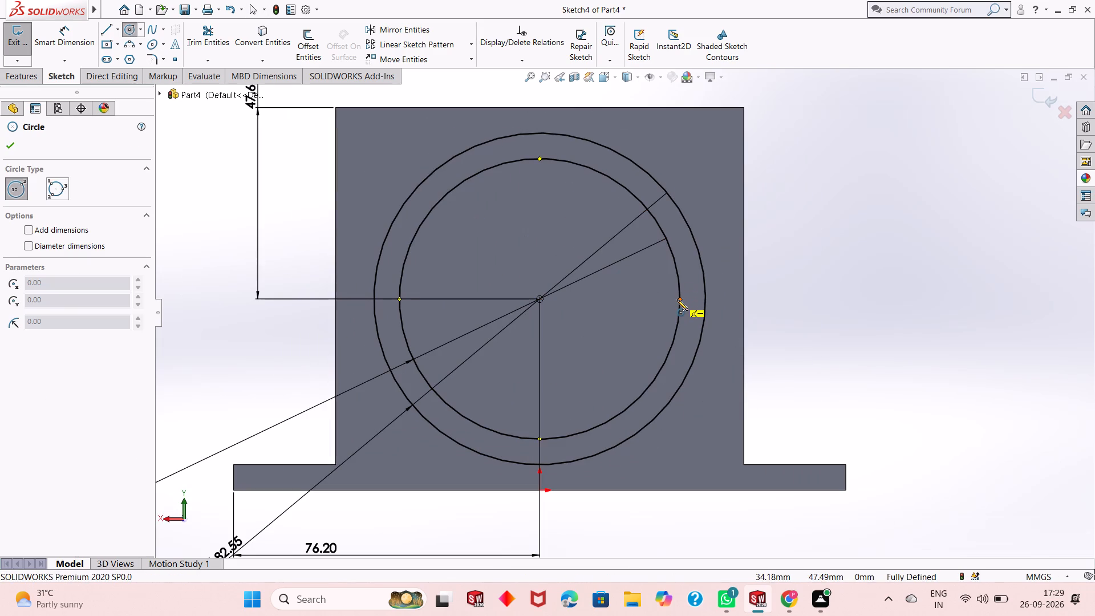
{"action": "left_click", "coordinate": [683, 301]}
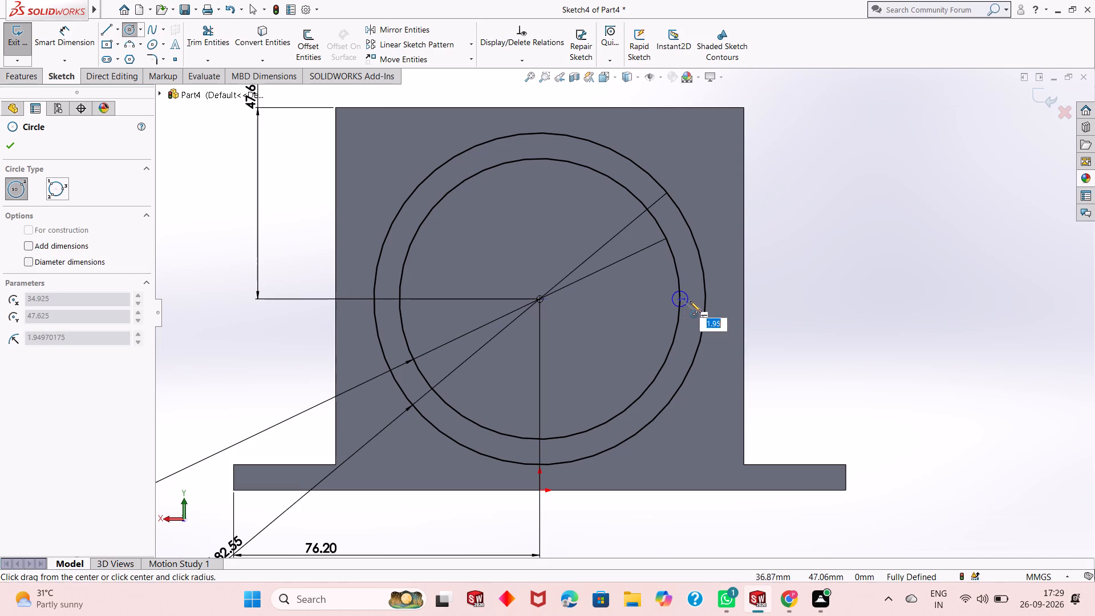
{"action": "left_click", "coordinate": [694, 301]}
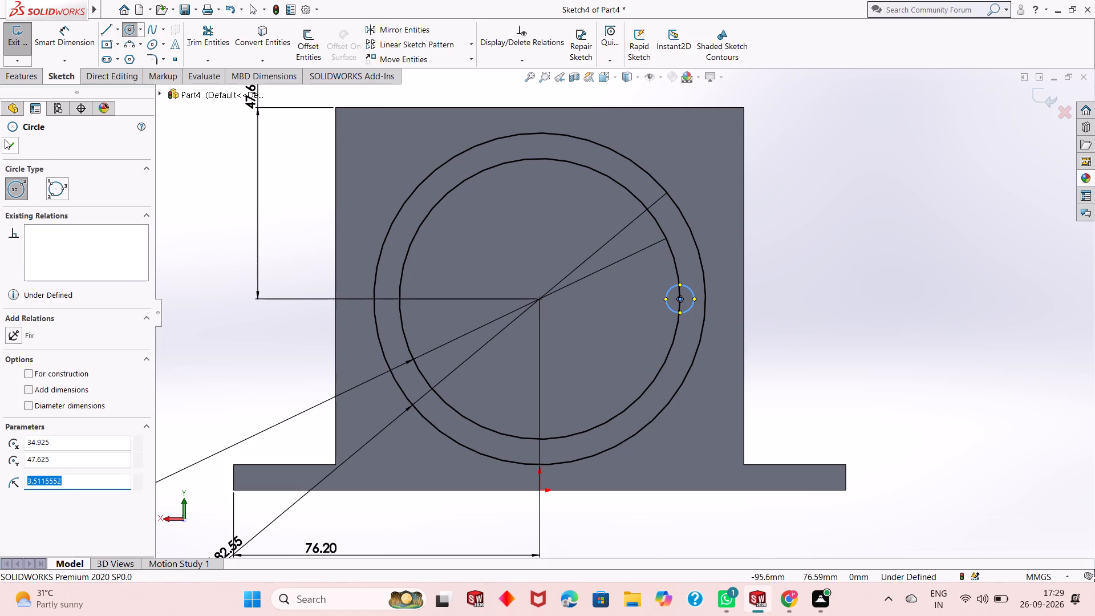
{"action": "left_click", "coordinate": [4, 145]}
Dimension the small circle on the right side of the ring with a diameter of 7 mm.
{"action": "left_click", "coordinate": [56, 39]}
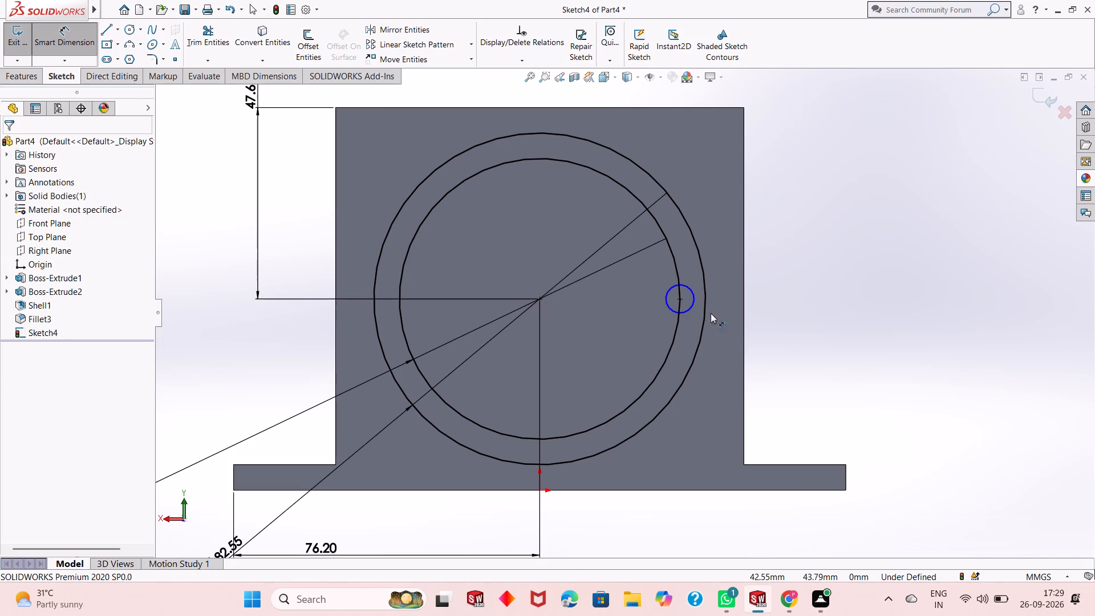
{"action": "left_click", "coordinate": [692, 304]}
{"action": "left_click", "coordinate": [922, 422]}
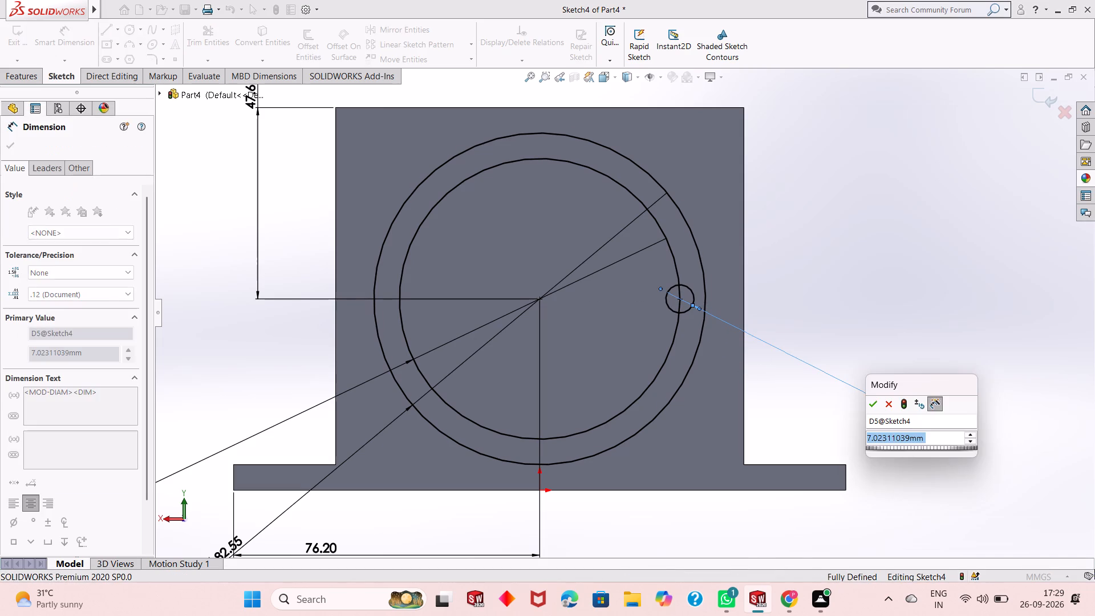
{"action": "key", "text": "7"}
{"action": "key", "text": "Return"}
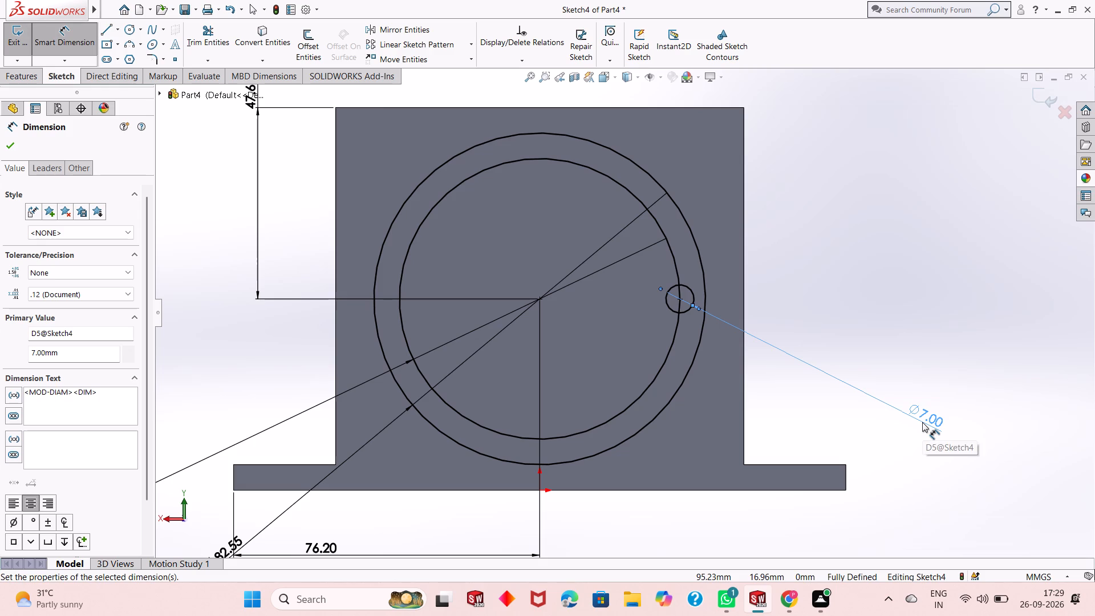
{"action": "right_click", "coordinate": [829, 252]}
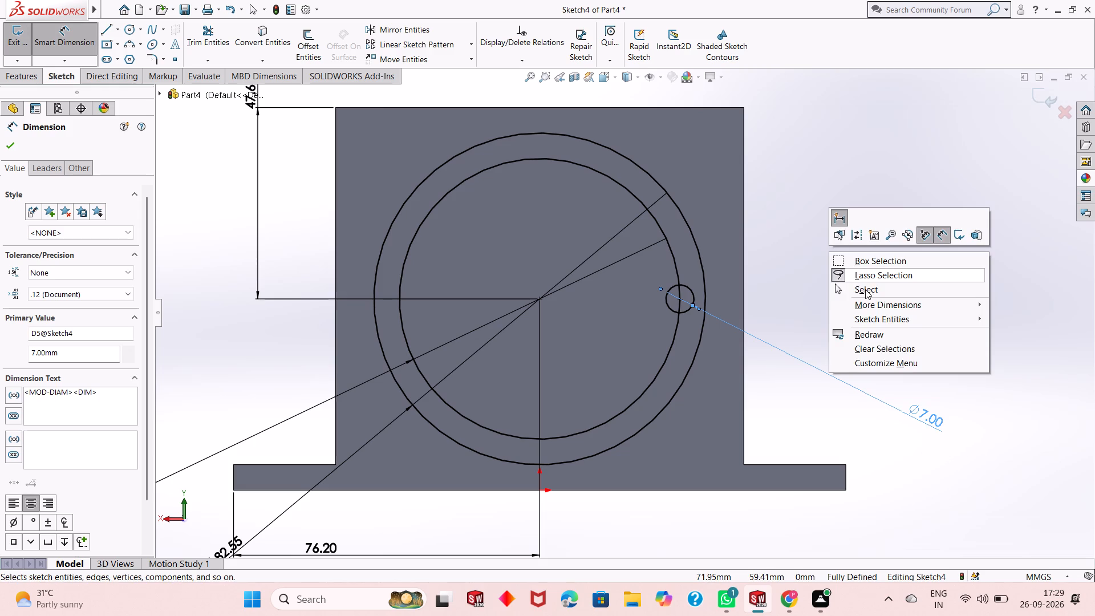
{"action": "left_click", "coordinate": [865, 289]}
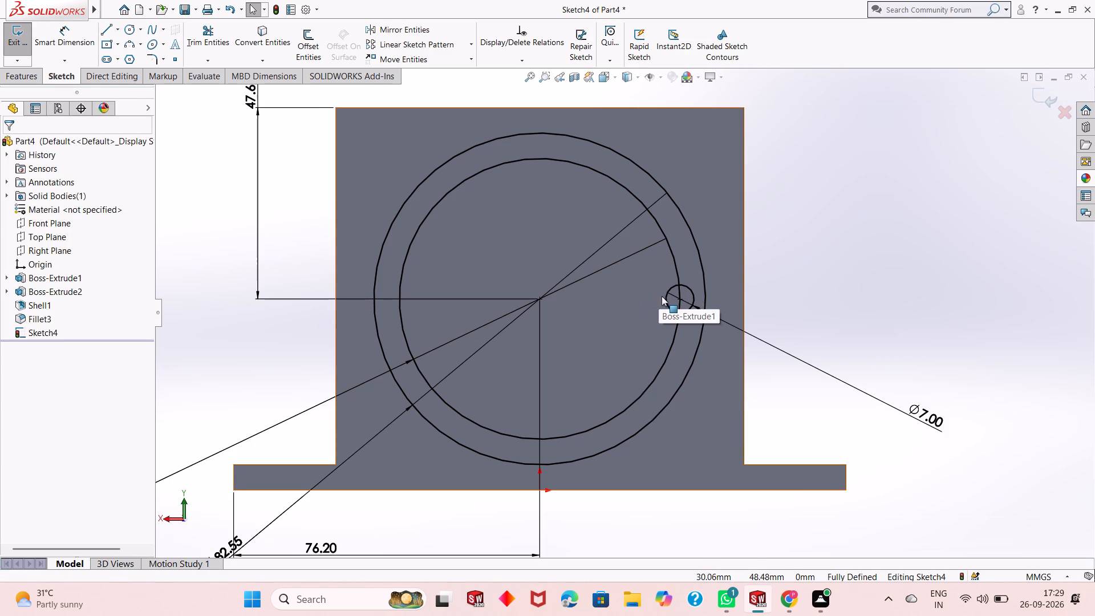
Circular-pattern the 7 mm circle about the concentric circles' centre with 6 equally spaced instances over 360 degrees.
{"action": "left_click", "coordinate": [665, 299]}
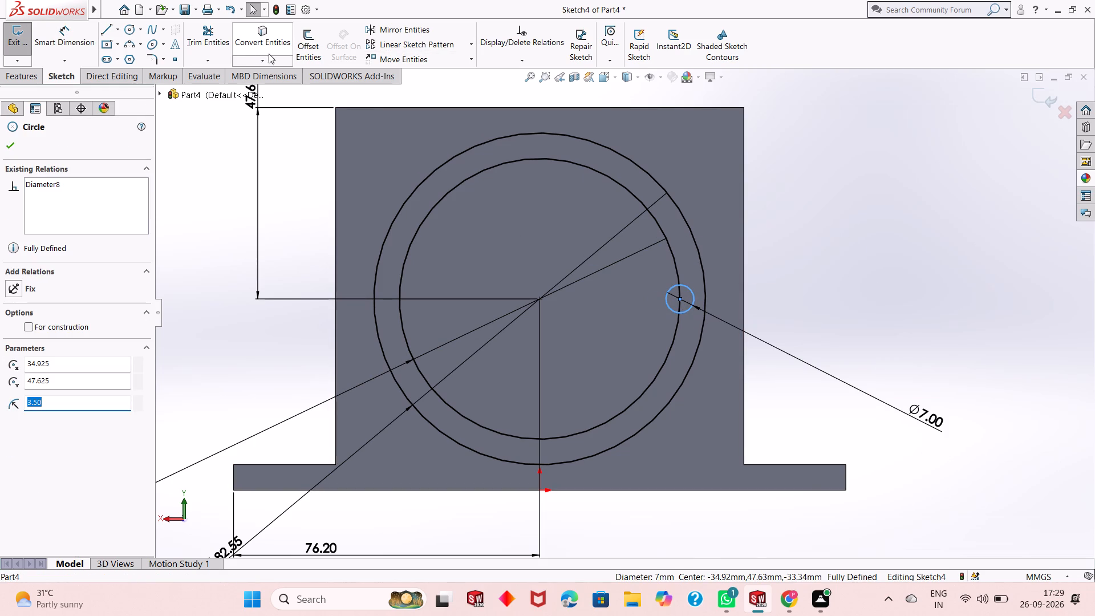
{"action": "left_click", "coordinate": [472, 46]}
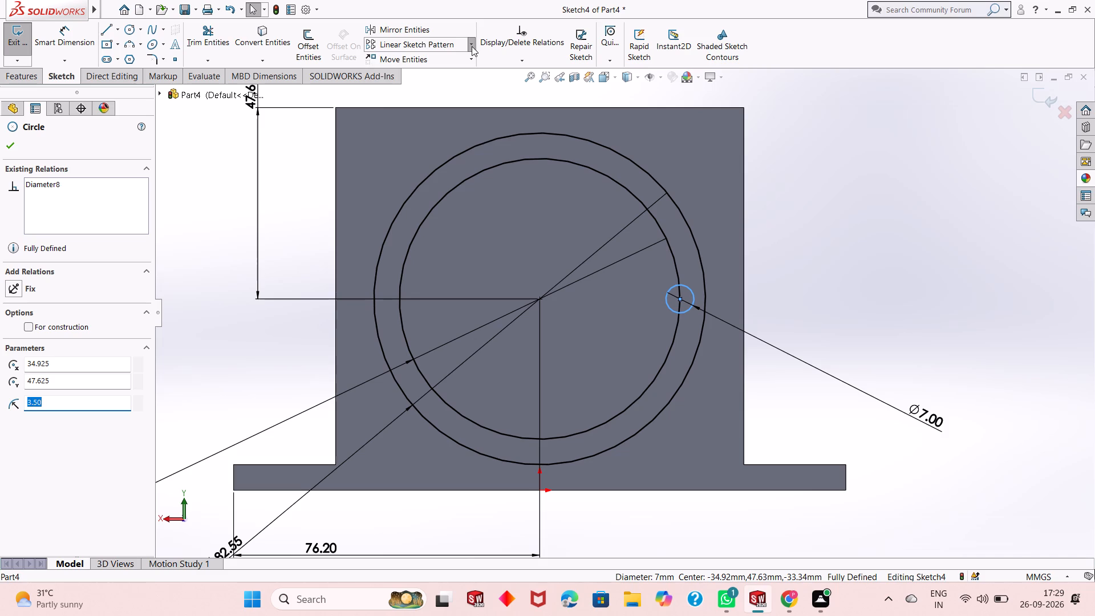
{"action": "left_click", "coordinate": [471, 74]}
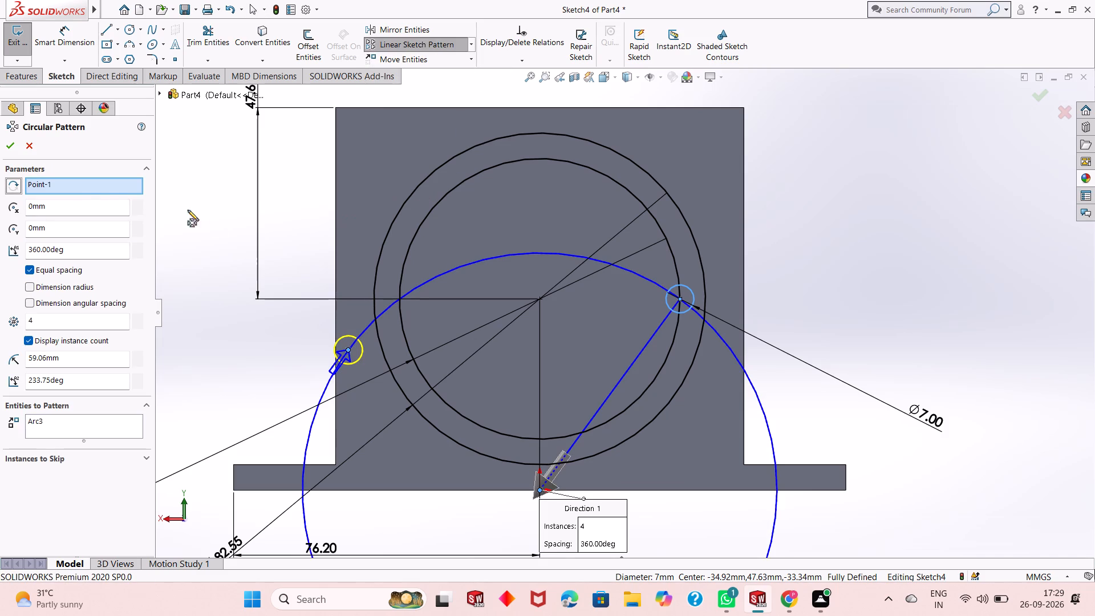
{"action": "right_click", "coordinate": [90, 183]}
{"action": "left_click", "coordinate": [108, 205]}
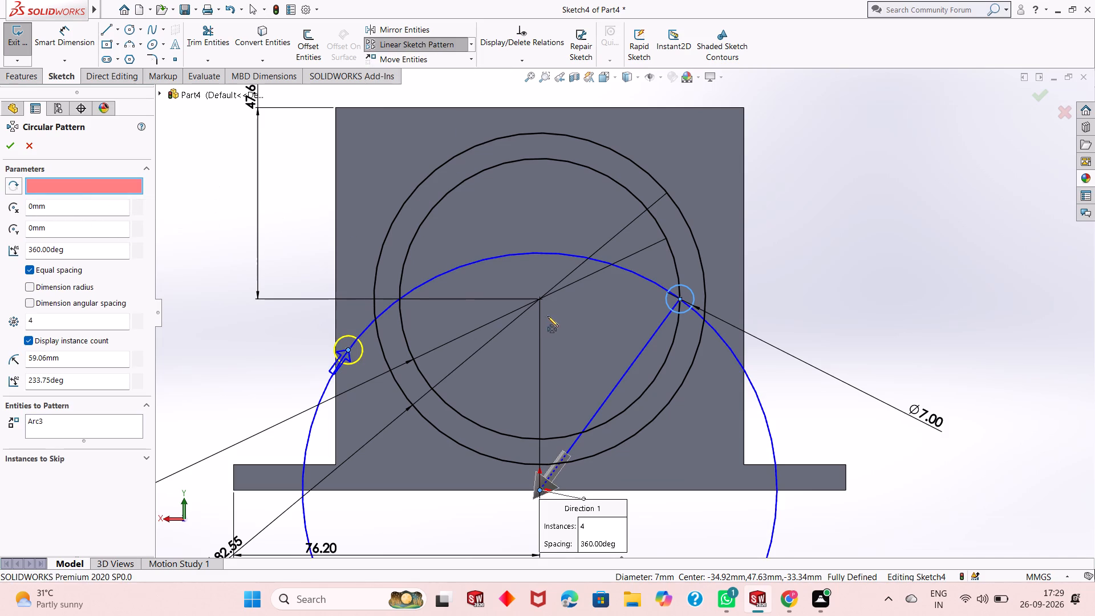
{"action": "left_click", "coordinate": [540, 299]}
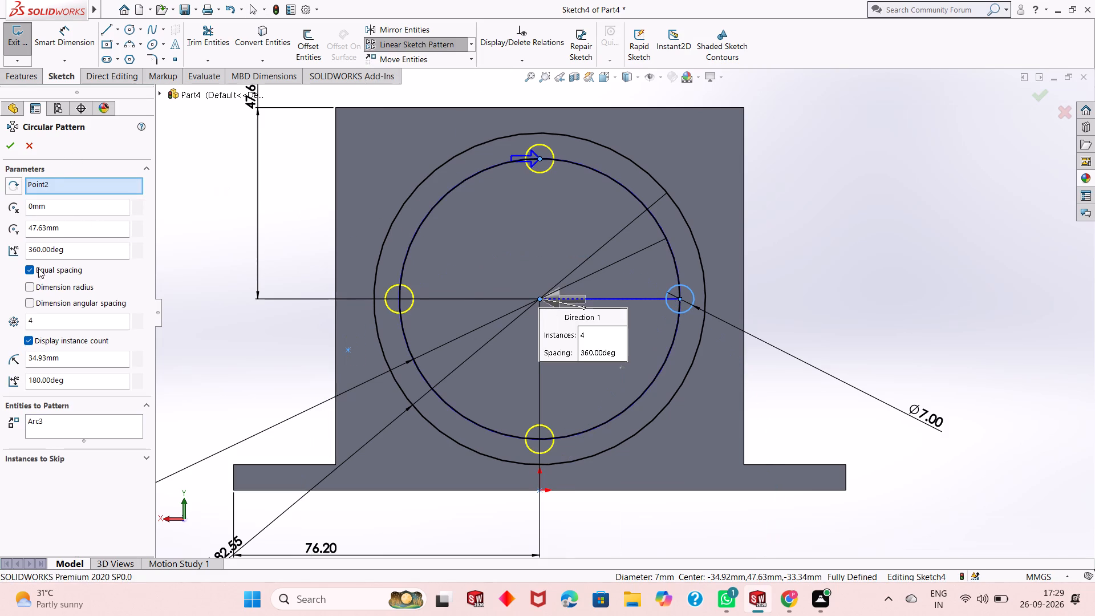
{"action": "double_click", "coordinate": [35, 317]}
{"action": "left_click", "coordinate": [35, 318]}
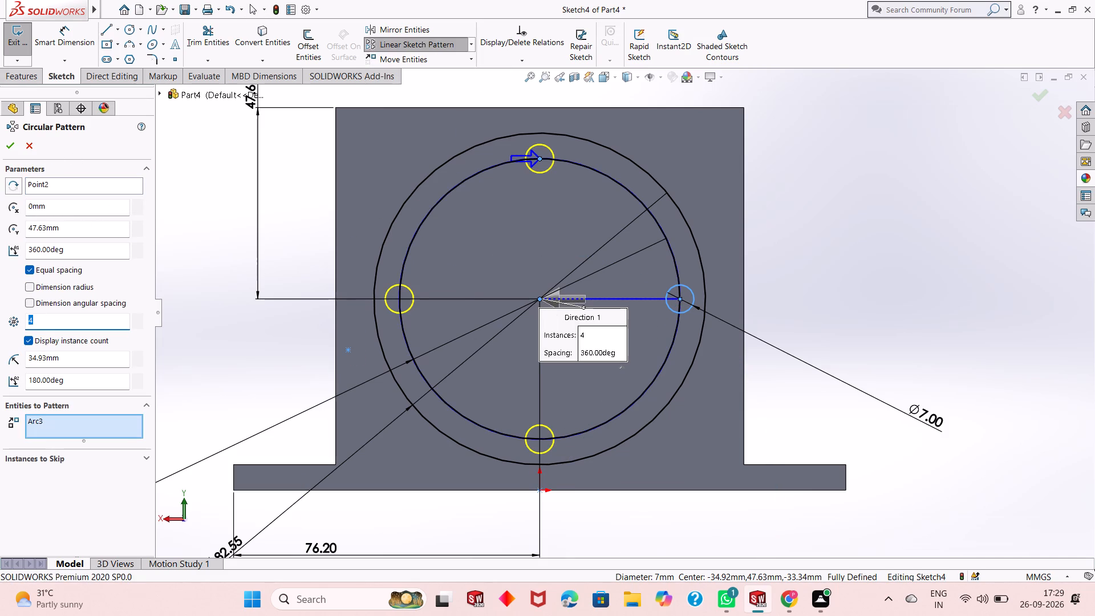
{"action": "key", "text": "6"}
{"action": "key", "text": "Return"}
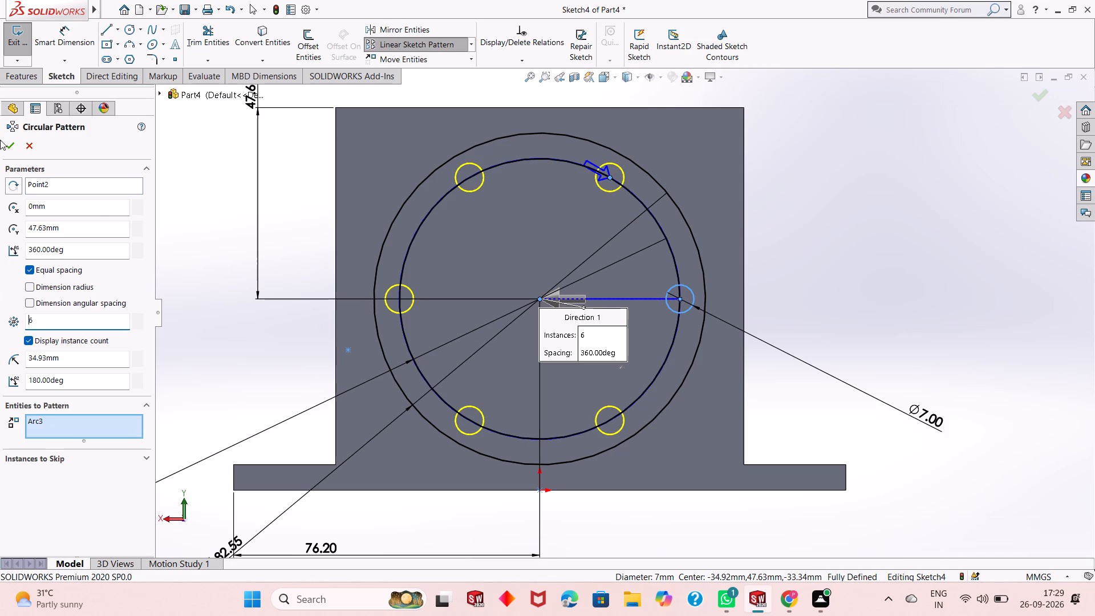
{"action": "left_click", "coordinate": [11, 144]}
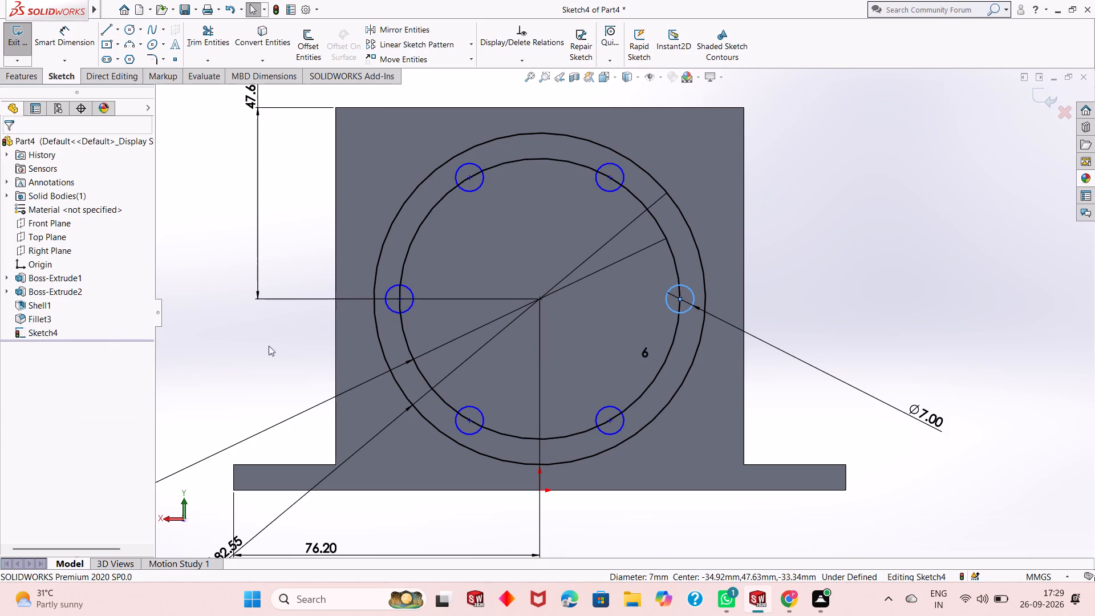
{"action": "left_click", "coordinate": [257, 352]}
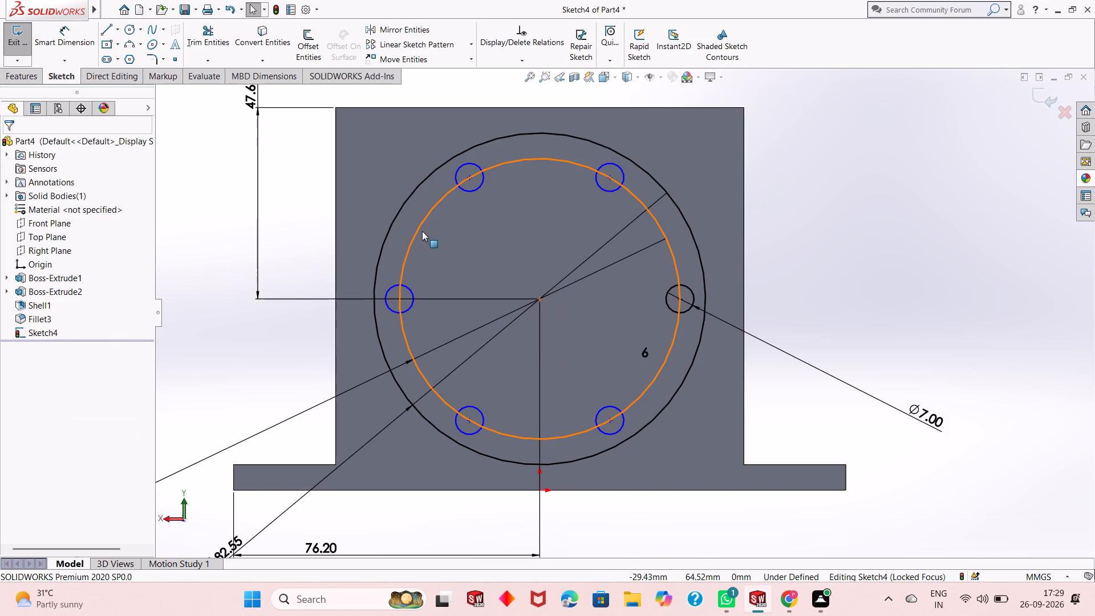
Delete the 69.85 mm circle that passes through the small circles' centres, despite its associated dimensions.
{"action": "left_click", "coordinate": [420, 228]}
{"action": "right_click", "coordinate": [420, 228]}
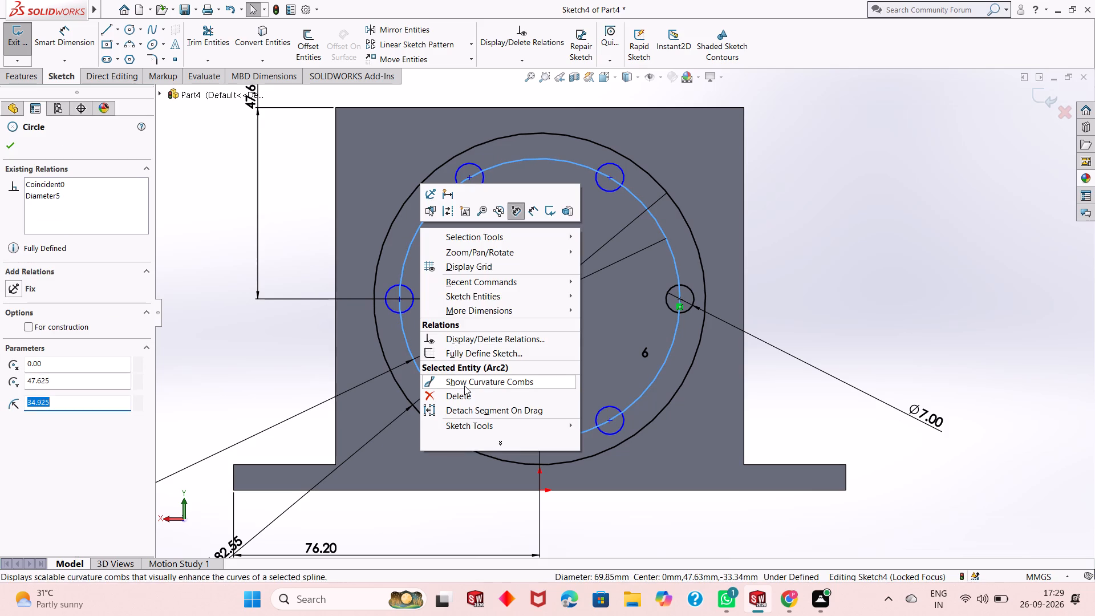
{"action": "left_click", "coordinate": [465, 394]}
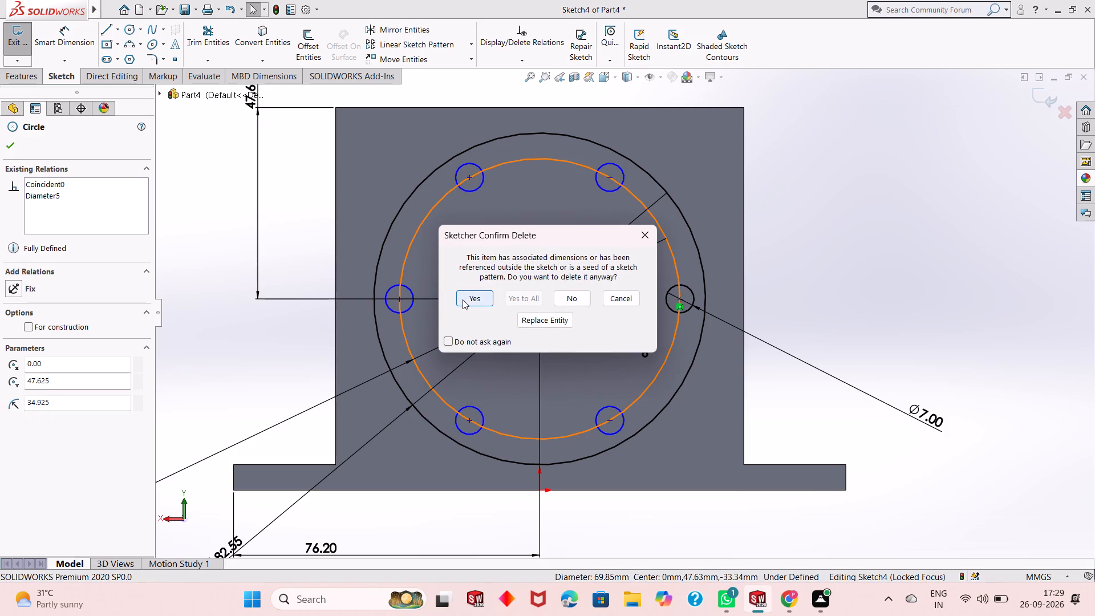
{"action": "left_click", "coordinate": [463, 299]}
Dimension the vertical distance from the large circle's centre to the centre of the upper-left small circle.
{"action": "left_click", "coordinate": [52, 38]}
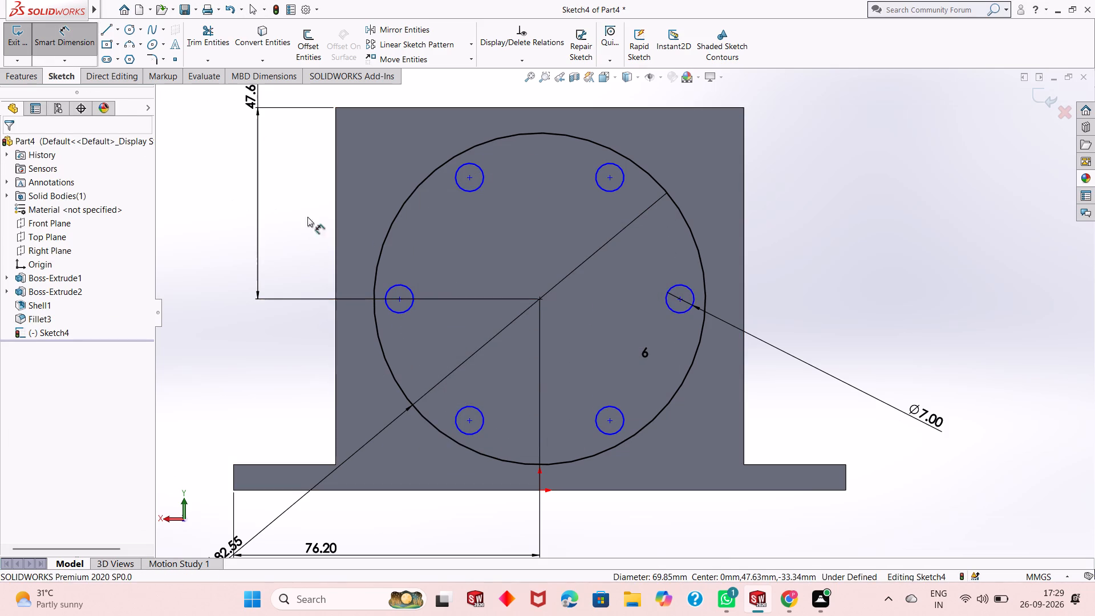
{"action": "left_click", "coordinate": [537, 298]}
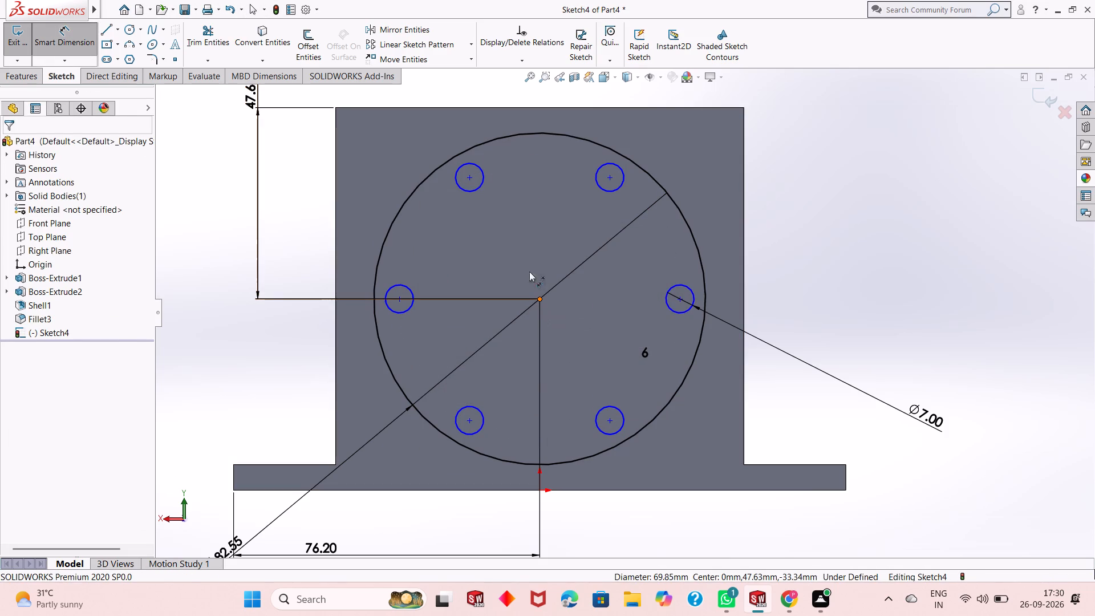
{"action": "left_click", "coordinate": [467, 179]}
{"action": "left_click", "coordinate": [195, 206]}
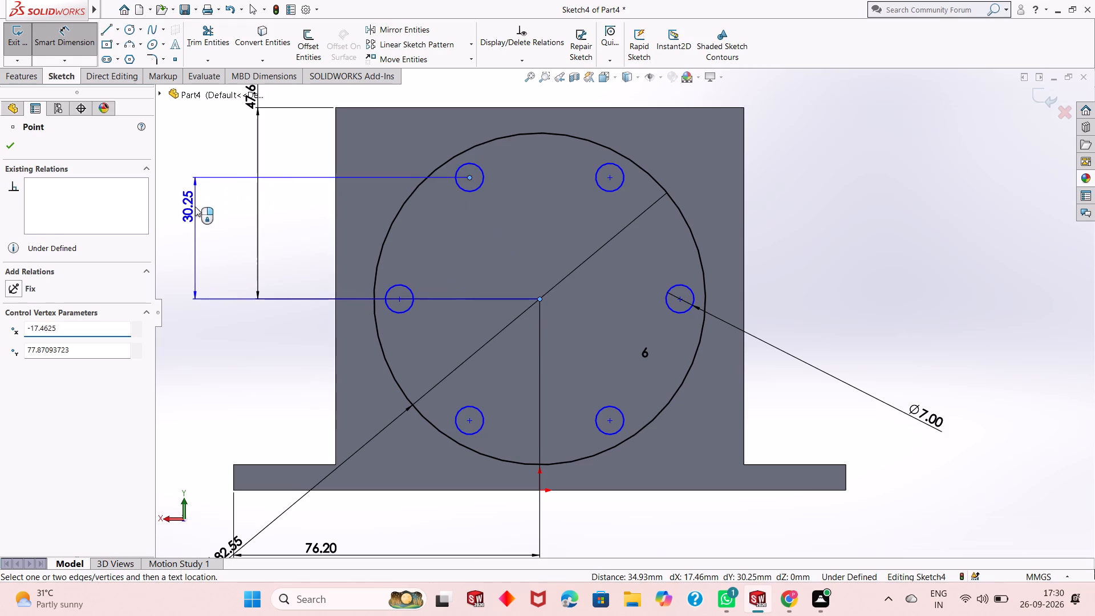
{"action": "left_click", "coordinate": [143, 192]}
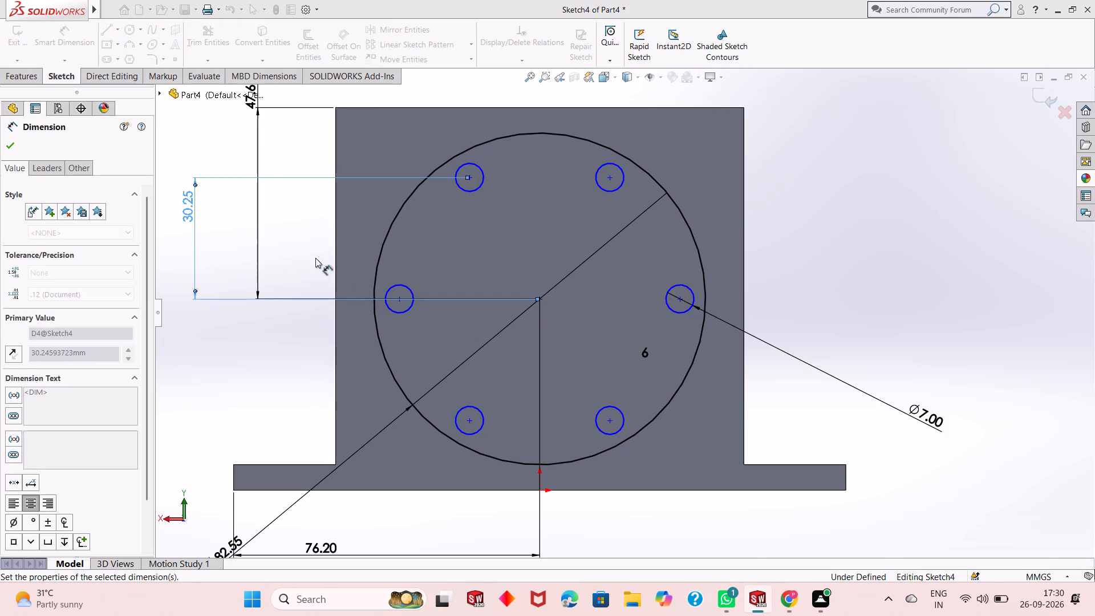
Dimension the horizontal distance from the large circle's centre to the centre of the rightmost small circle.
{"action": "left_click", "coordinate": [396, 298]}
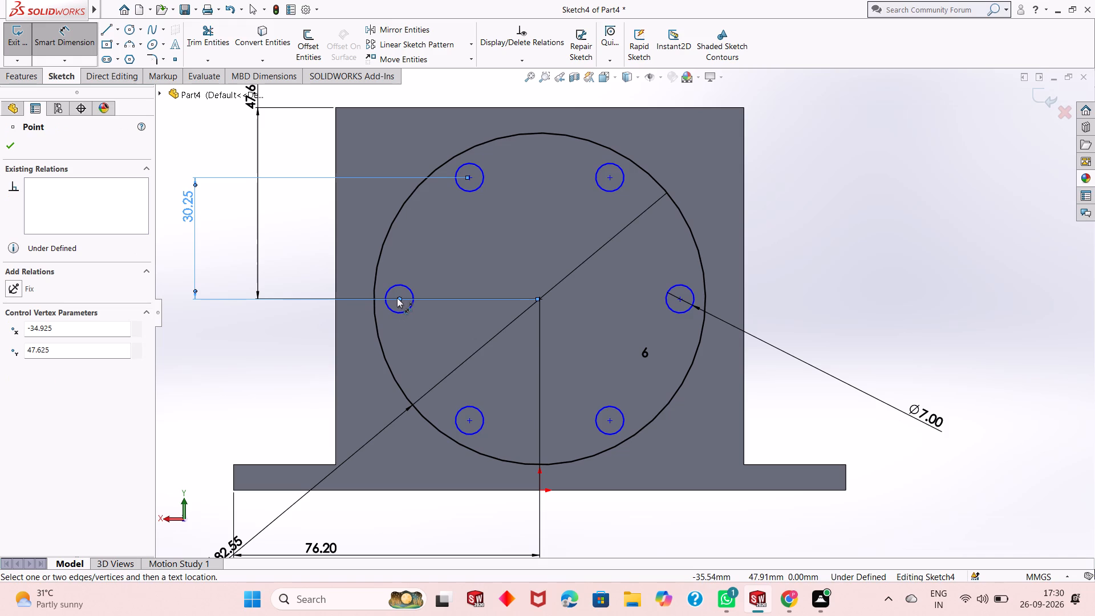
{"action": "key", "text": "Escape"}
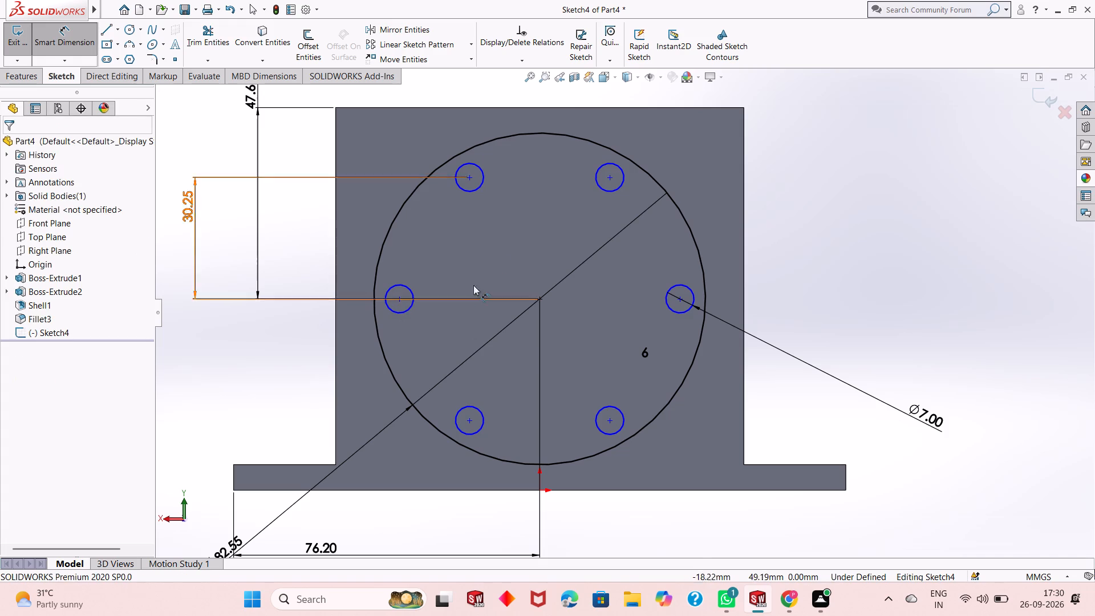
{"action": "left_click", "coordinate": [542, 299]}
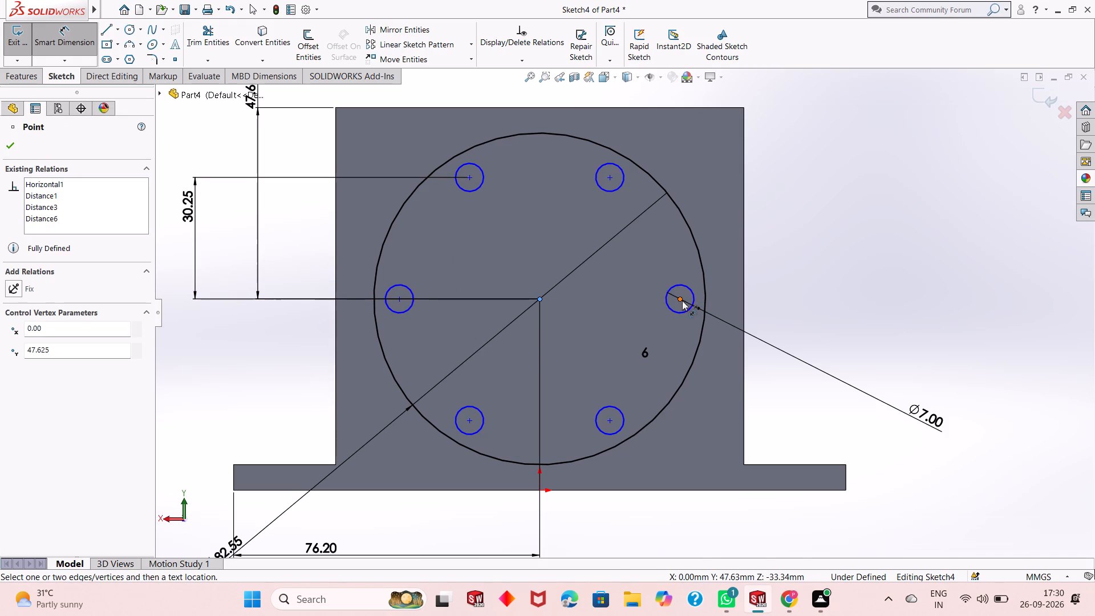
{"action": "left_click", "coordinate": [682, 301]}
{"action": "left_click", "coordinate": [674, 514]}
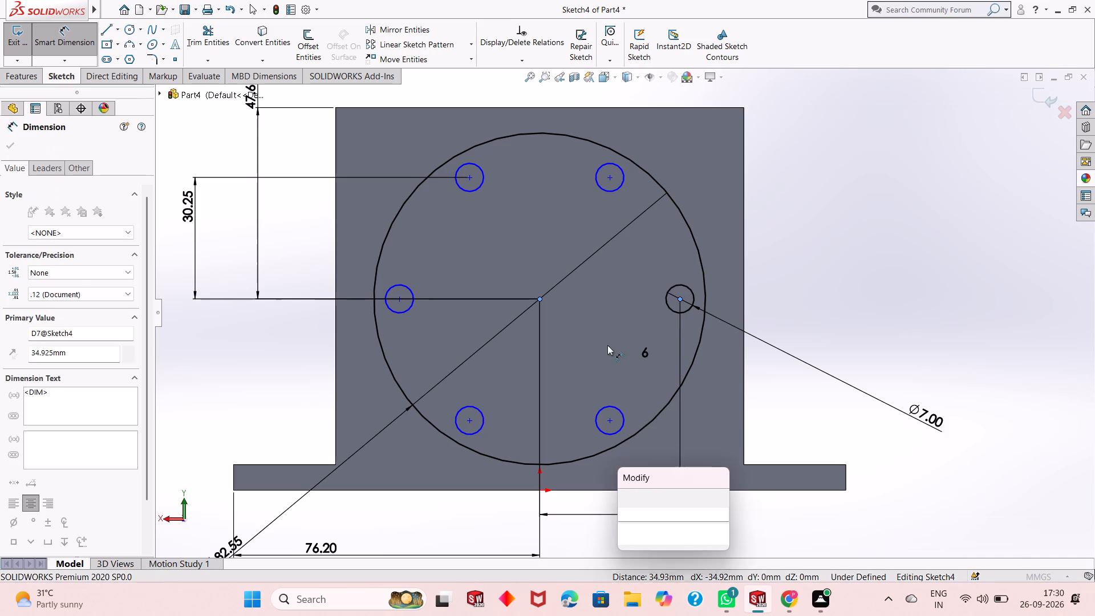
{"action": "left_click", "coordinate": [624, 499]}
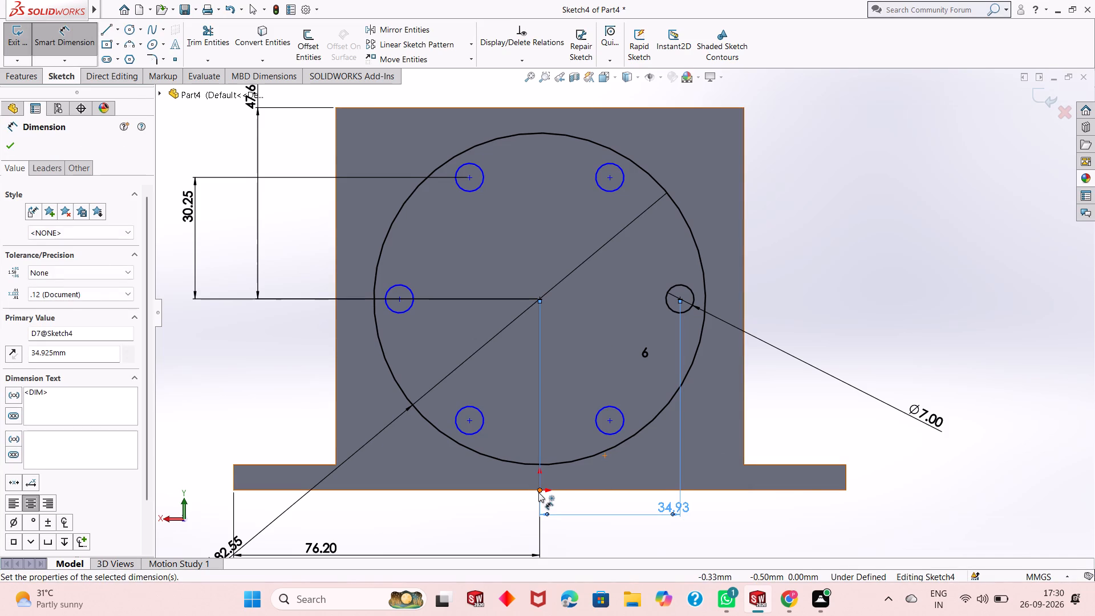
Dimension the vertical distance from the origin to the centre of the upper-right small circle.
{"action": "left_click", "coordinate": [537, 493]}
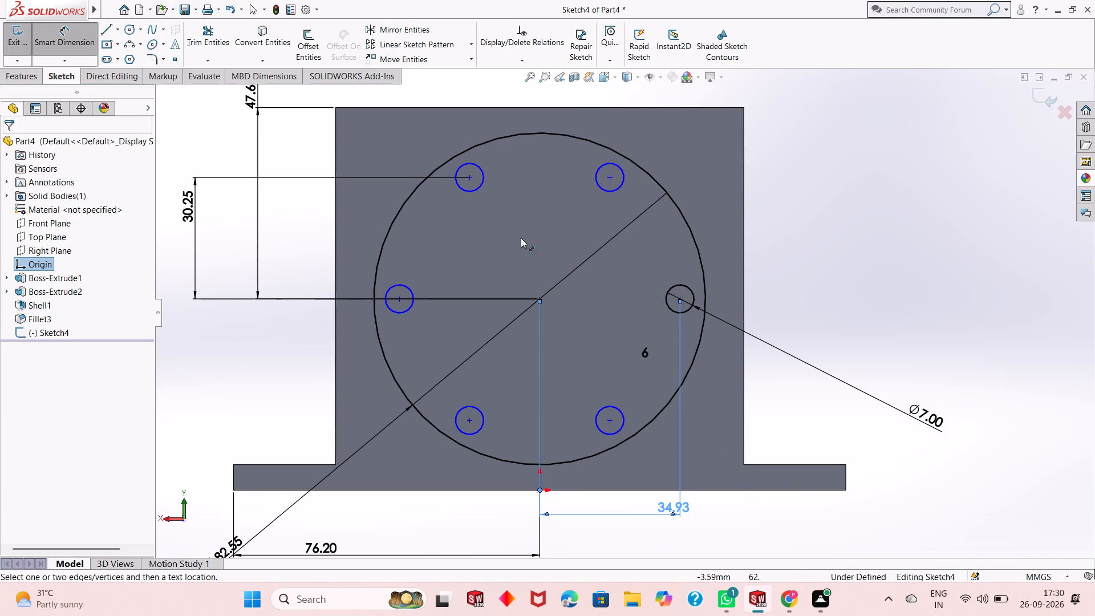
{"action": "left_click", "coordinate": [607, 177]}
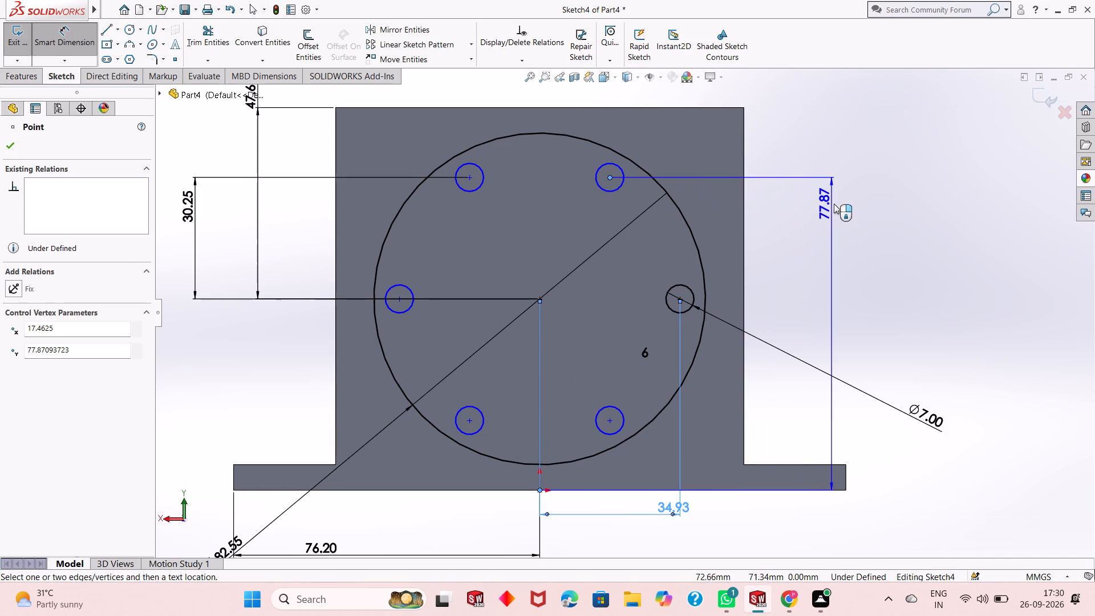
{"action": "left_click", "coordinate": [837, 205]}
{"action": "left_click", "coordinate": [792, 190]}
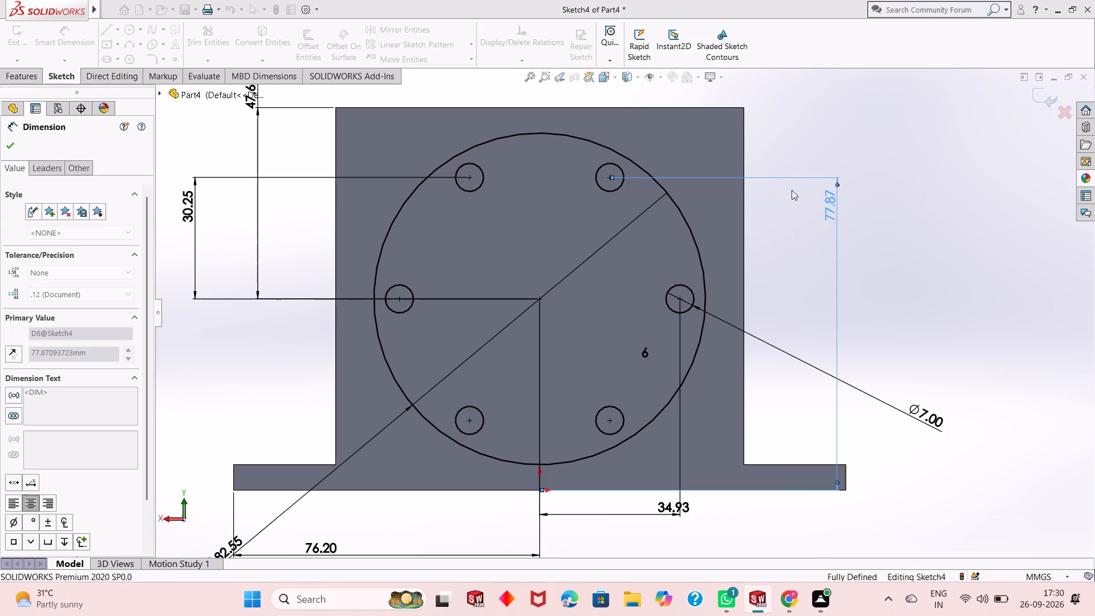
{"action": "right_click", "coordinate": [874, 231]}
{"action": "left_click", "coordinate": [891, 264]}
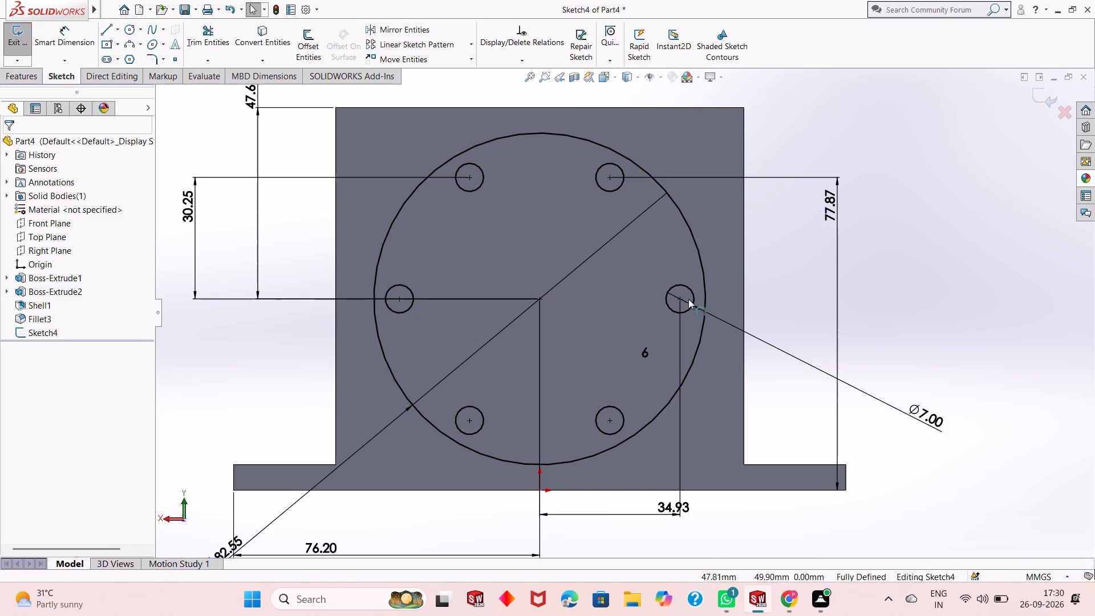
Undo the sketch edits back to before the 7 mm circle and its pattern, leaving only the two concentric circles.
{"action": "middle_click_drag", "start_coordinate": [658, 311], "coordinate": [636, 327]}
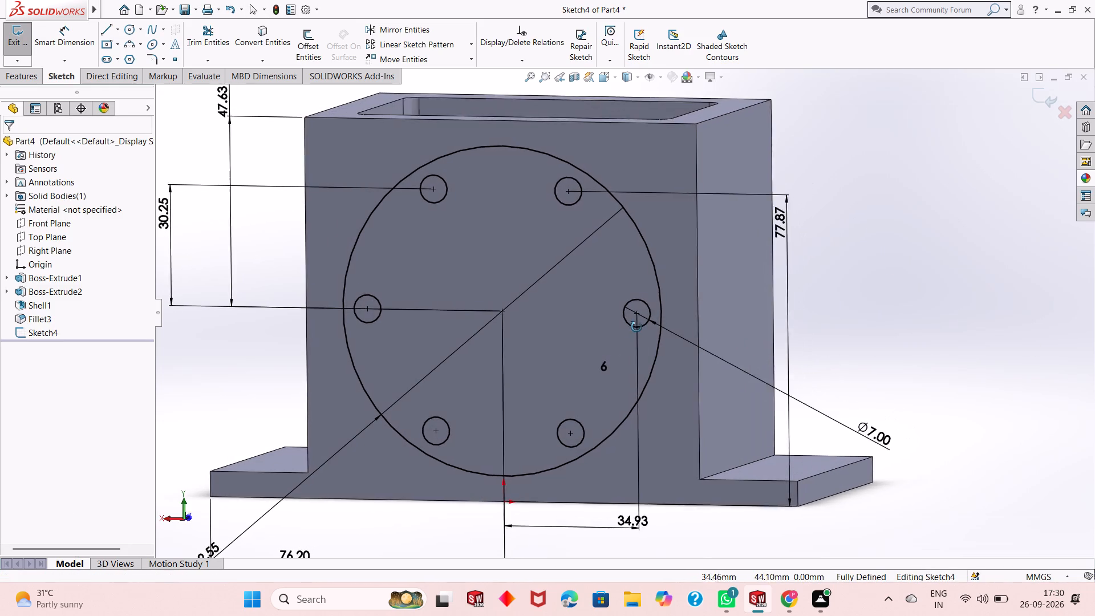
{"action": "middle_click_drag", "start_coordinate": [636, 327], "coordinate": [606, 363]}
{"action": "scroll", "coordinate": [519, 392], "scroll_direction": "up", "scroll_amount": 1}
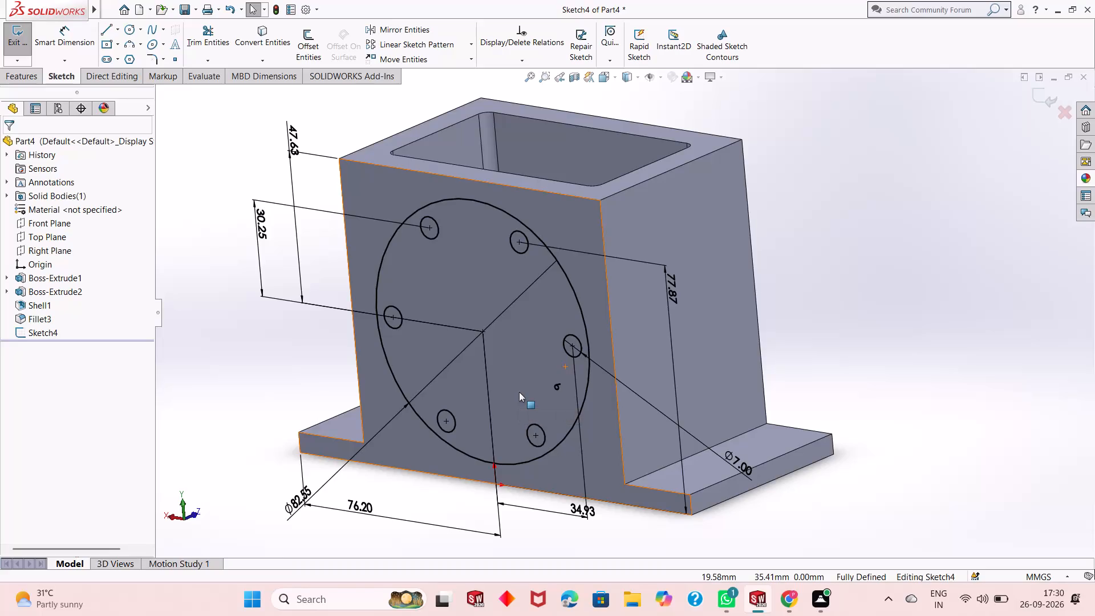
{"action": "key", "text": "ctrl+z"}
{"action": "key", "text": "ctrl+z"}
{"action": "key", "text": "ctrl+z"}
{"action": "key", "text": "ctrl+z"}
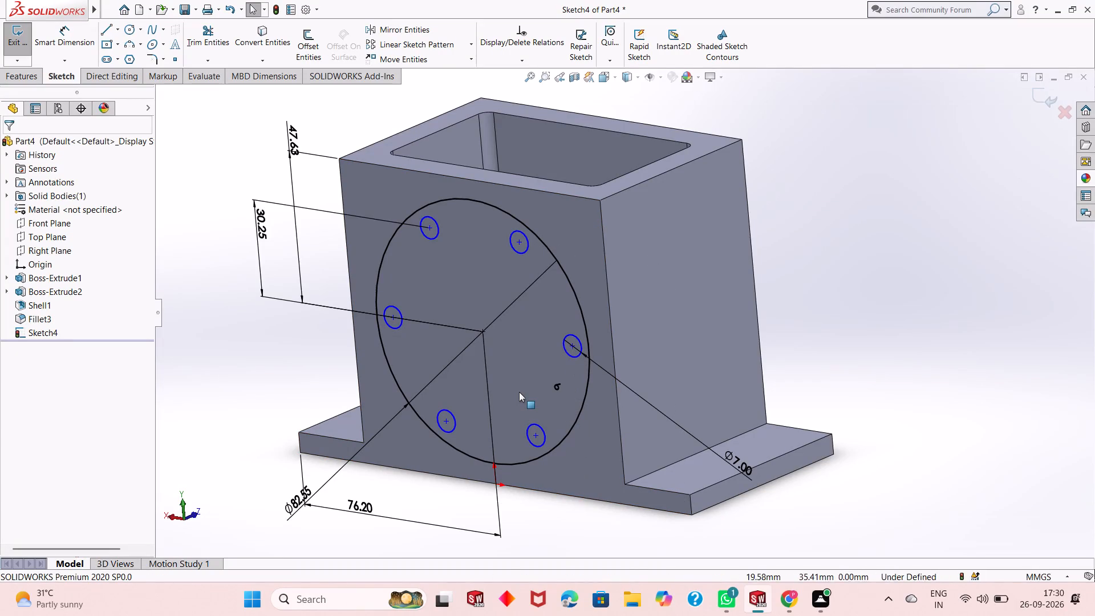
{"action": "key", "text": "ctrl+z"}
{"action": "key", "text": "ctrl+z"}
{"action": "key", "text": "ctrl+z"}
{"action": "key", "text": "ctrl+z"}
{"action": "key", "text": "ctrl+z"}
{"action": "key", "text": "ctrl+z"}
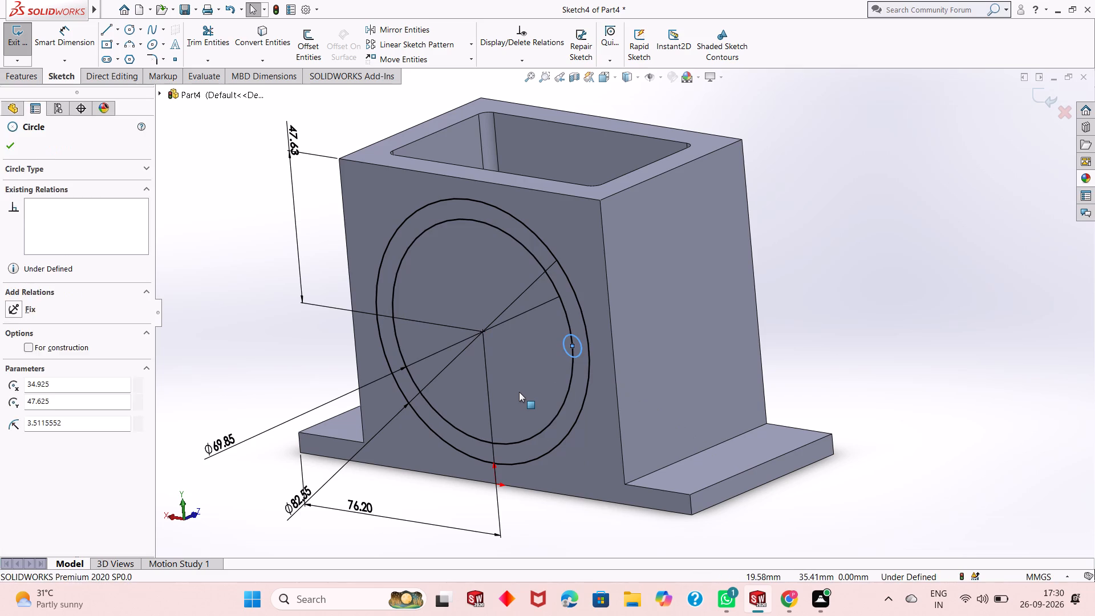
{"action": "key", "text": "ctrl+z"}
{"action": "key", "text": "ctrl+z"}
{"action": "key", "text": "ctrl+z"}
{"action": "key", "text": "ctrl+z"}
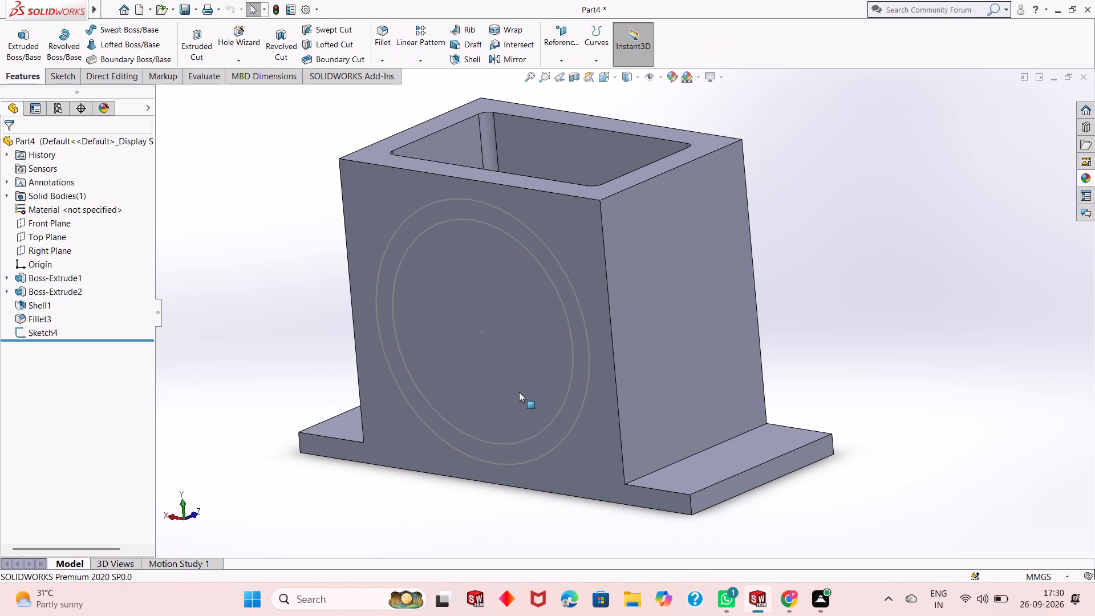
{"action": "key", "text": "ctrl+z"}
{"action": "key", "text": "ctrl+z"}
{"action": "key", "text": "ctrl+z"}
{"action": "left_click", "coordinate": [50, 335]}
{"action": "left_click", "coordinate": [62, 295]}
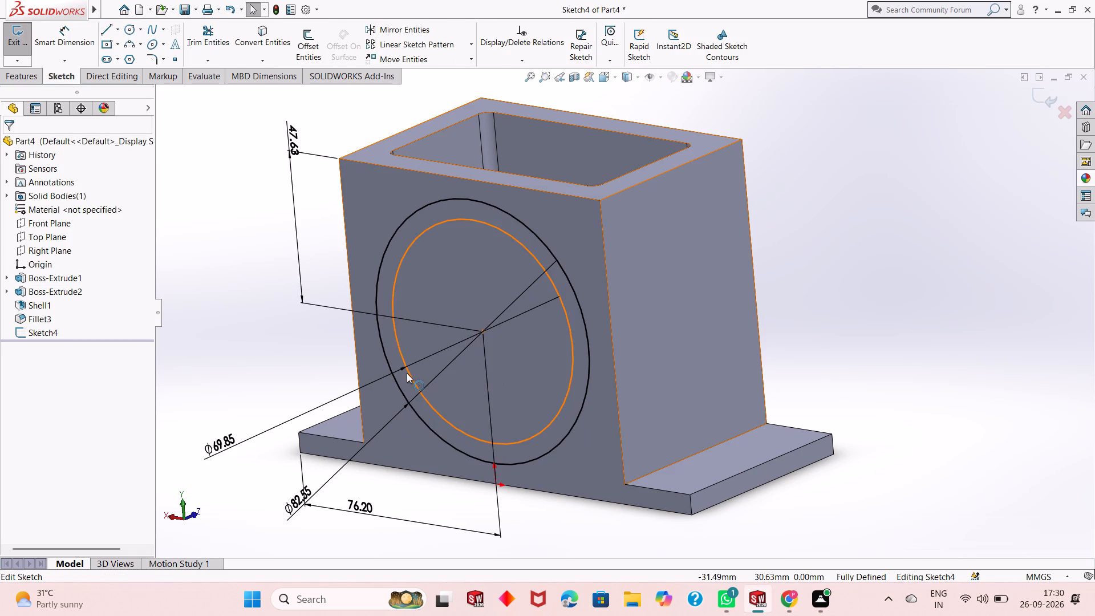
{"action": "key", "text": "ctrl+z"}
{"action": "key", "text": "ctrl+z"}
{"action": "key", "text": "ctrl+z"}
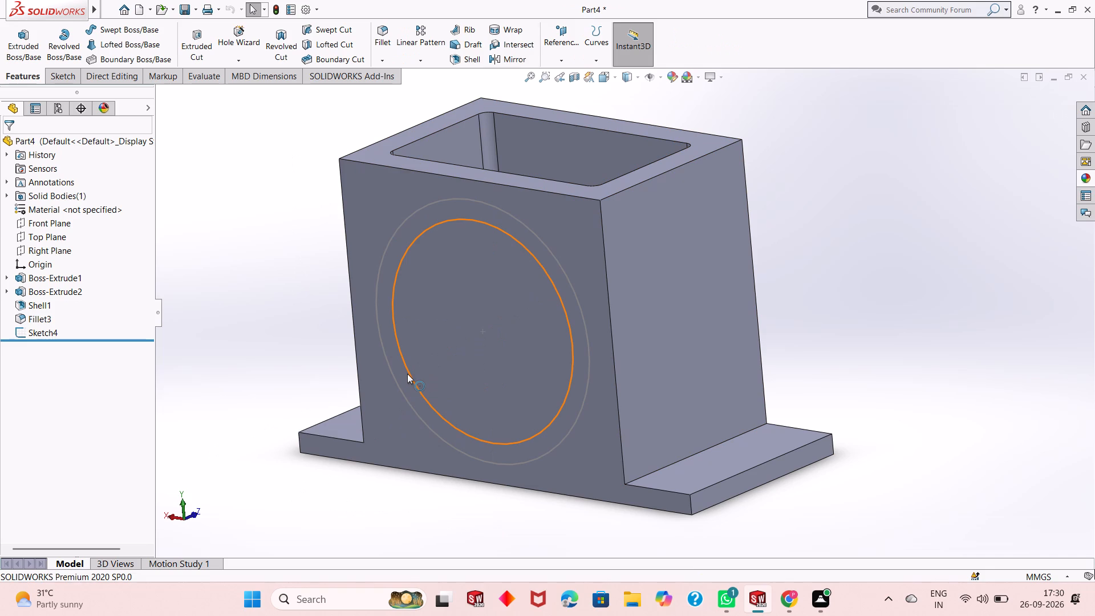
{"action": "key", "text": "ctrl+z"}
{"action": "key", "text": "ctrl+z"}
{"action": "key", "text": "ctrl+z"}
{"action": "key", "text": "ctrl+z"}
Reopen the concentric-circle sketch for editing and delete its inner 69.85 mm circle.
{"action": "left_click", "coordinate": [54, 332]}
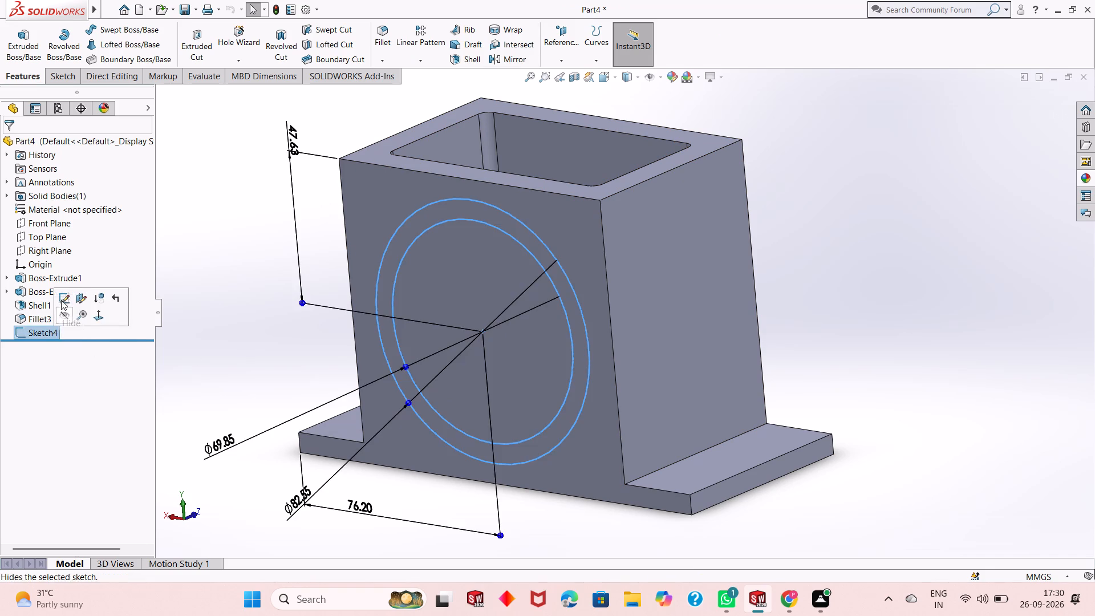
{"action": "left_click", "coordinate": [62, 298]}
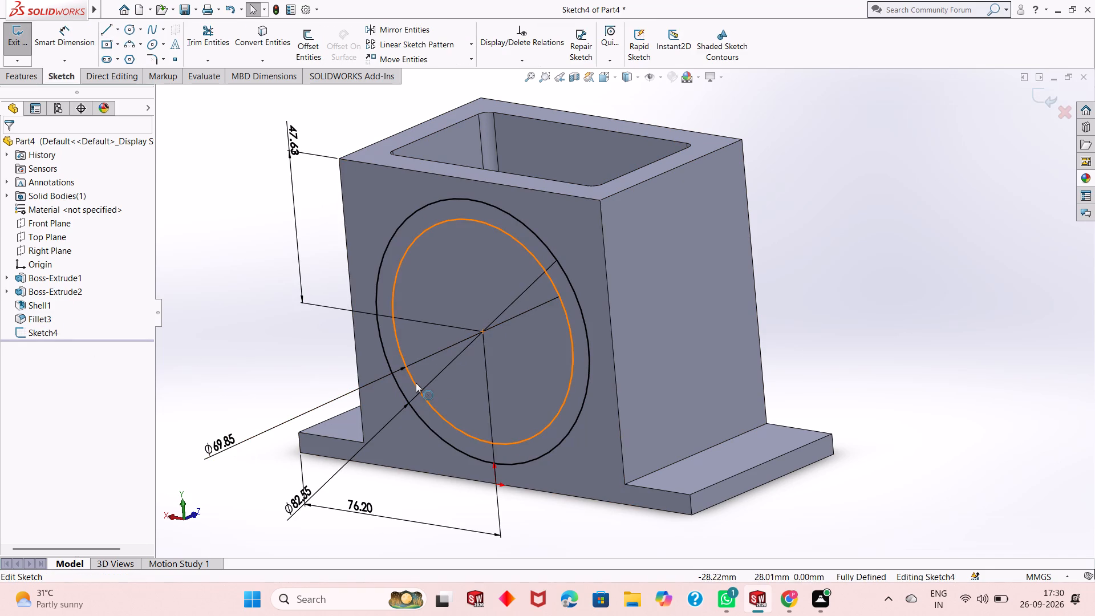
{"action": "right_click", "coordinate": [416, 383]}
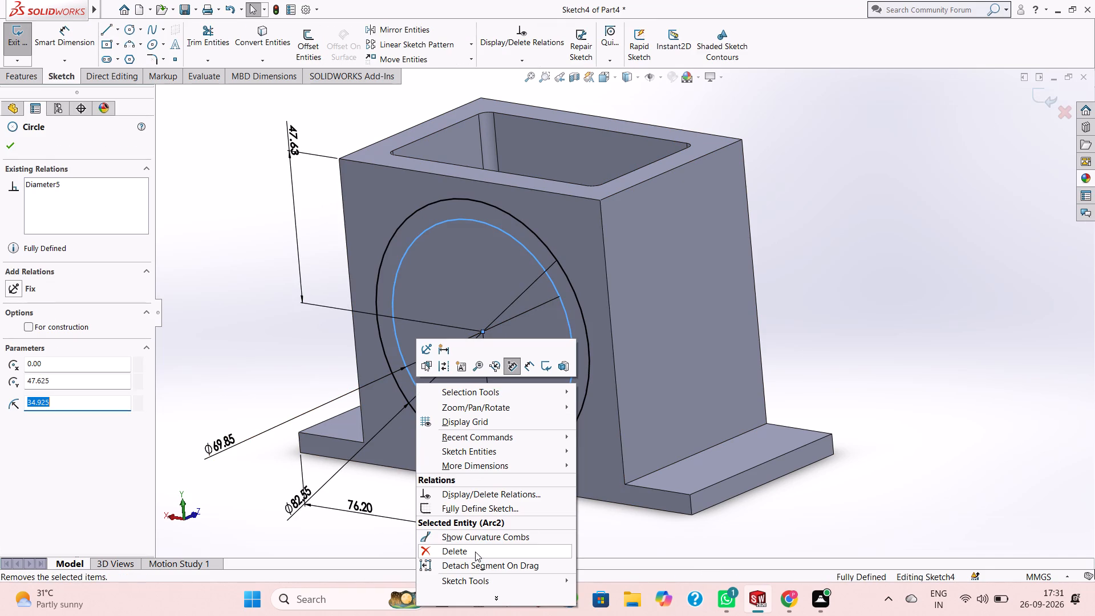
{"action": "left_click", "coordinate": [475, 552]}
{"action": "left_click", "coordinate": [493, 302]}
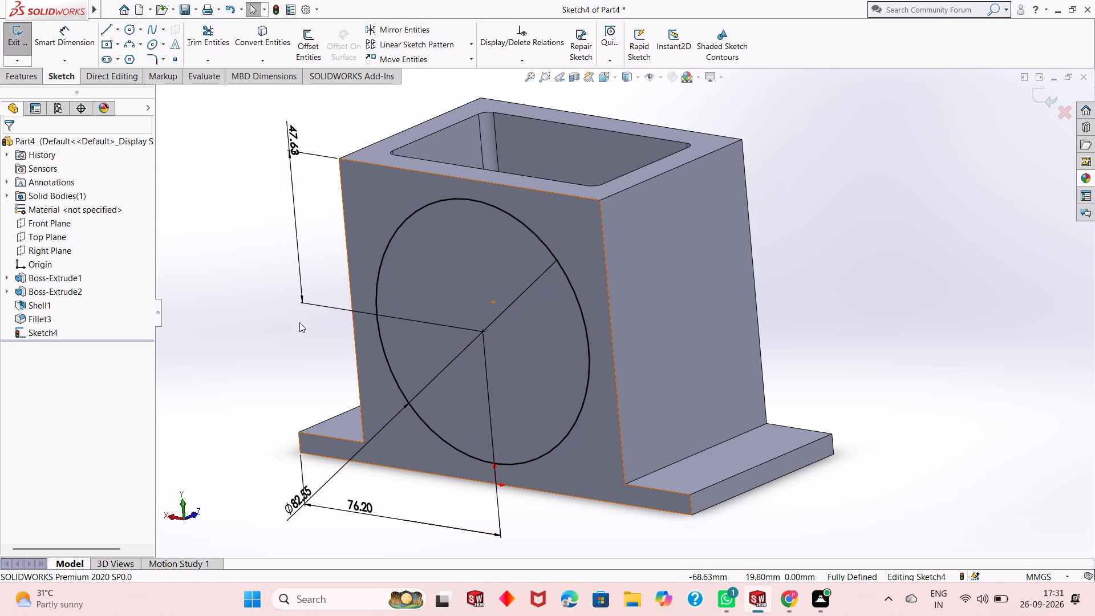
Extrude the 82.55 mm circle outward from the block's face as a 6.35 mm blind boss merged with the body.
{"action": "left_click", "coordinate": [33, 79]}
{"action": "left_click", "coordinate": [32, 38]}
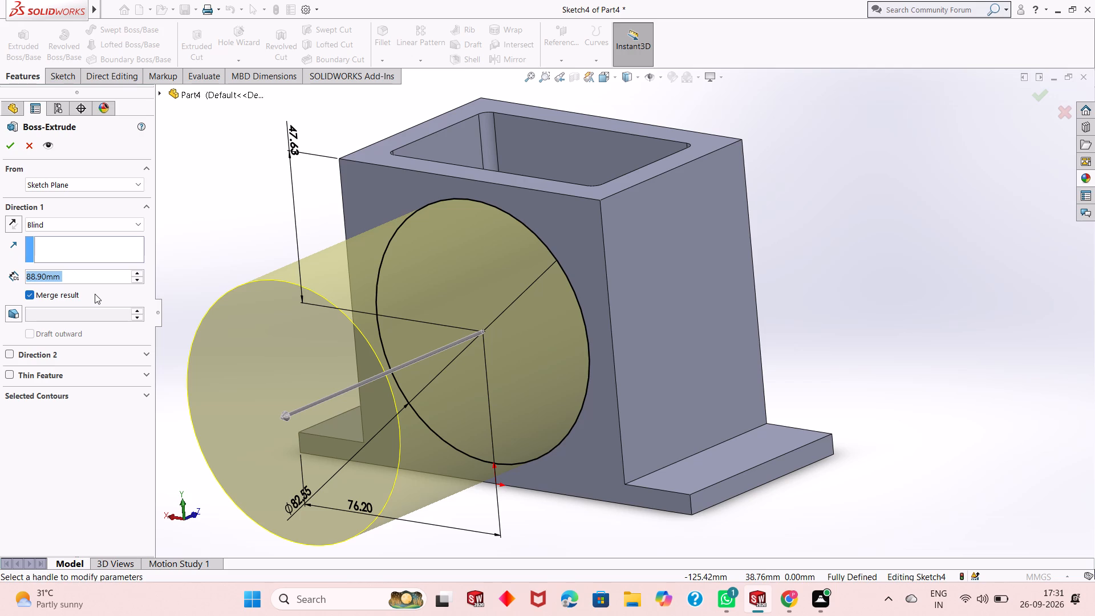
{"action": "type", "text": "6.35"}
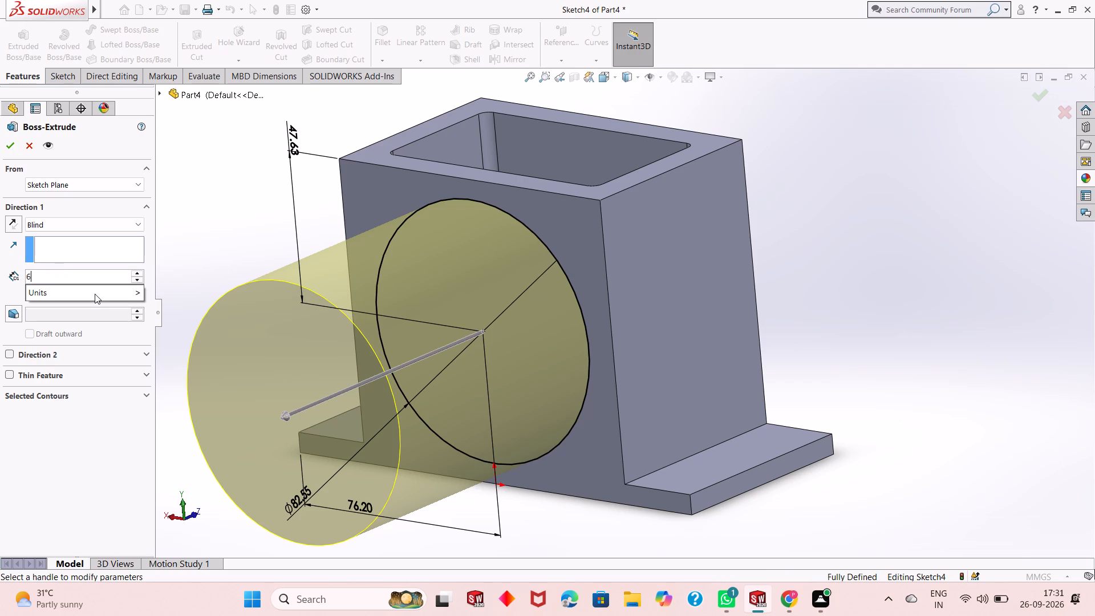
{"action": "key", "text": "Return"}
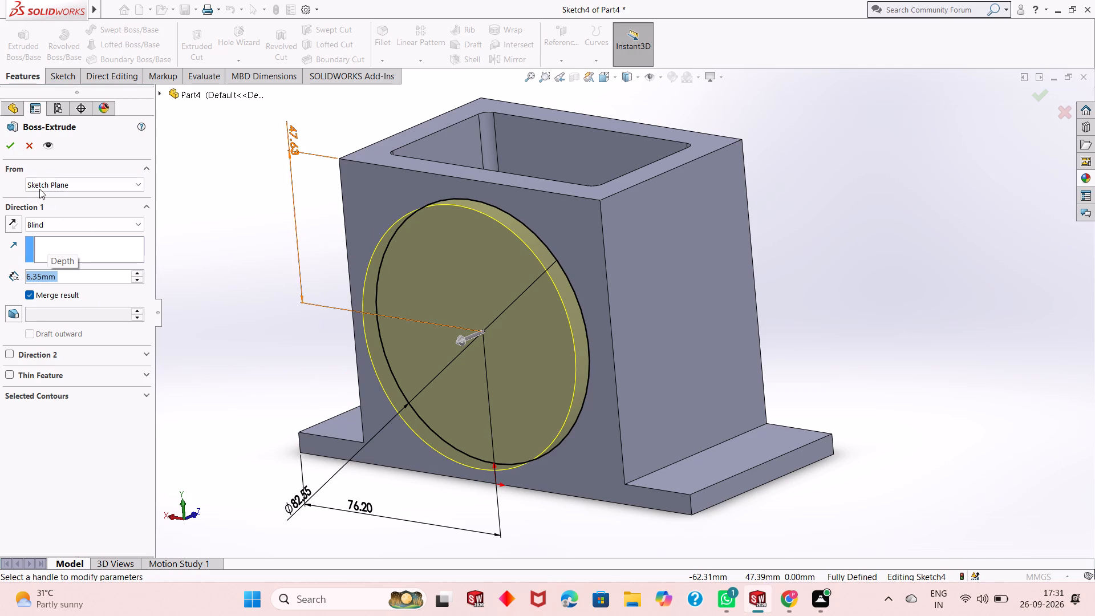
{"action": "left_click", "coordinate": [14, 146]}
{"action": "left_click", "coordinate": [288, 345]}
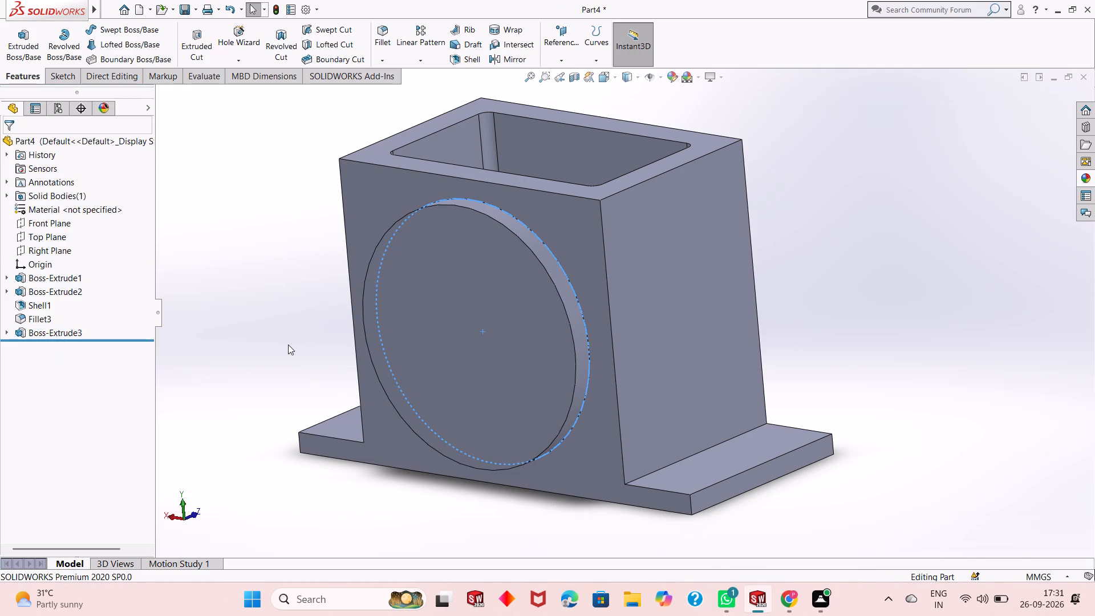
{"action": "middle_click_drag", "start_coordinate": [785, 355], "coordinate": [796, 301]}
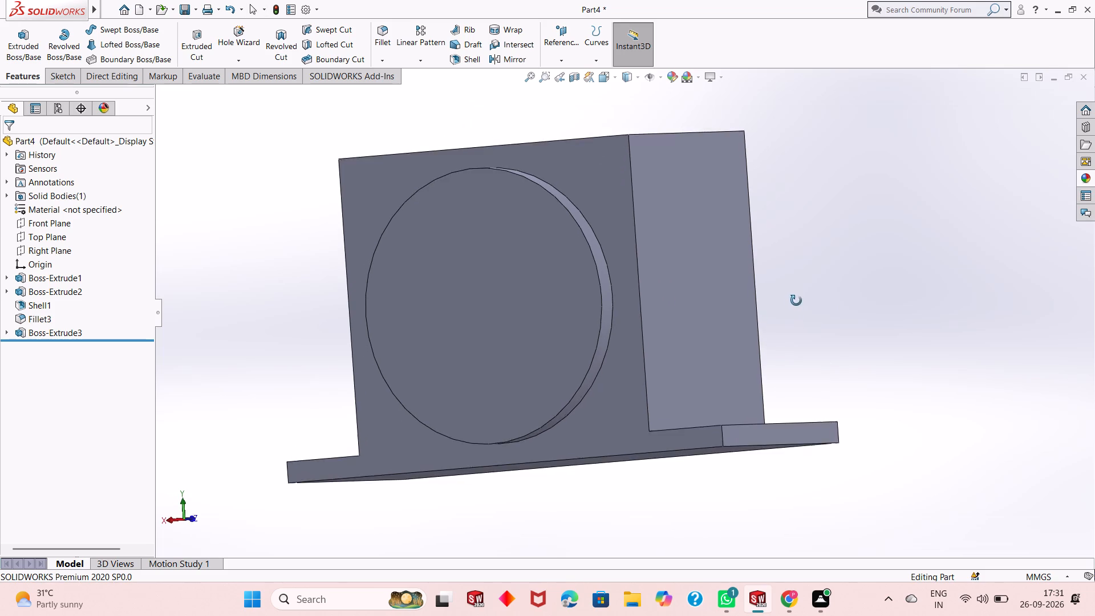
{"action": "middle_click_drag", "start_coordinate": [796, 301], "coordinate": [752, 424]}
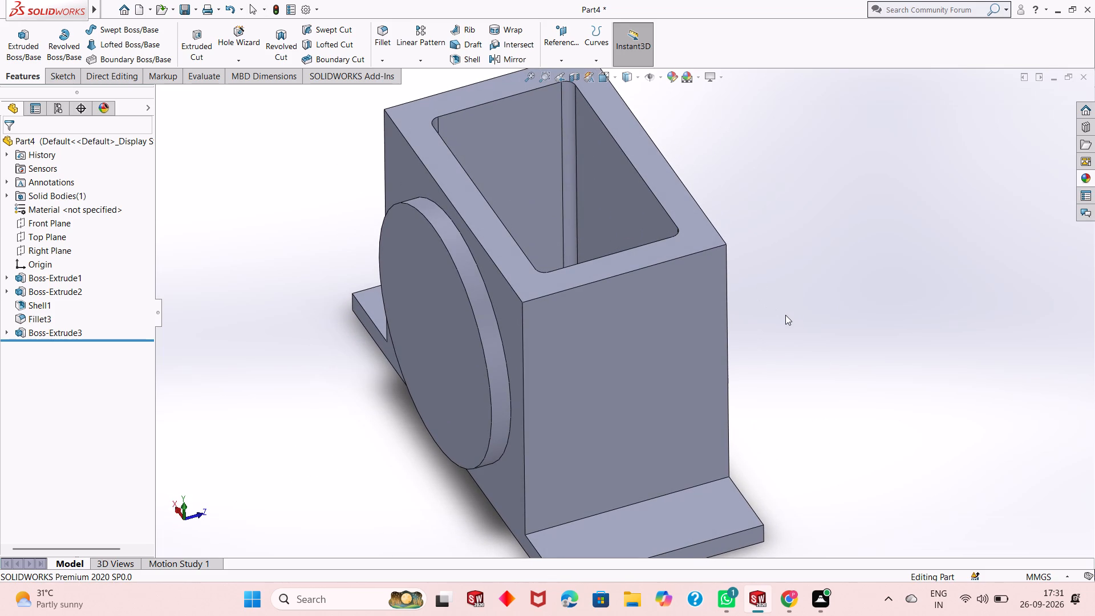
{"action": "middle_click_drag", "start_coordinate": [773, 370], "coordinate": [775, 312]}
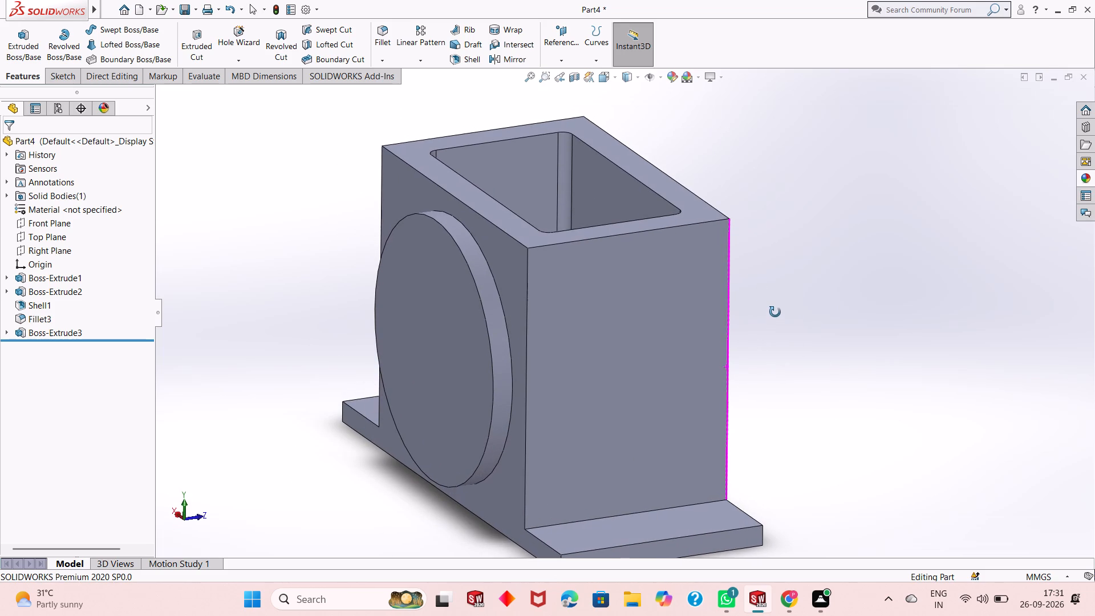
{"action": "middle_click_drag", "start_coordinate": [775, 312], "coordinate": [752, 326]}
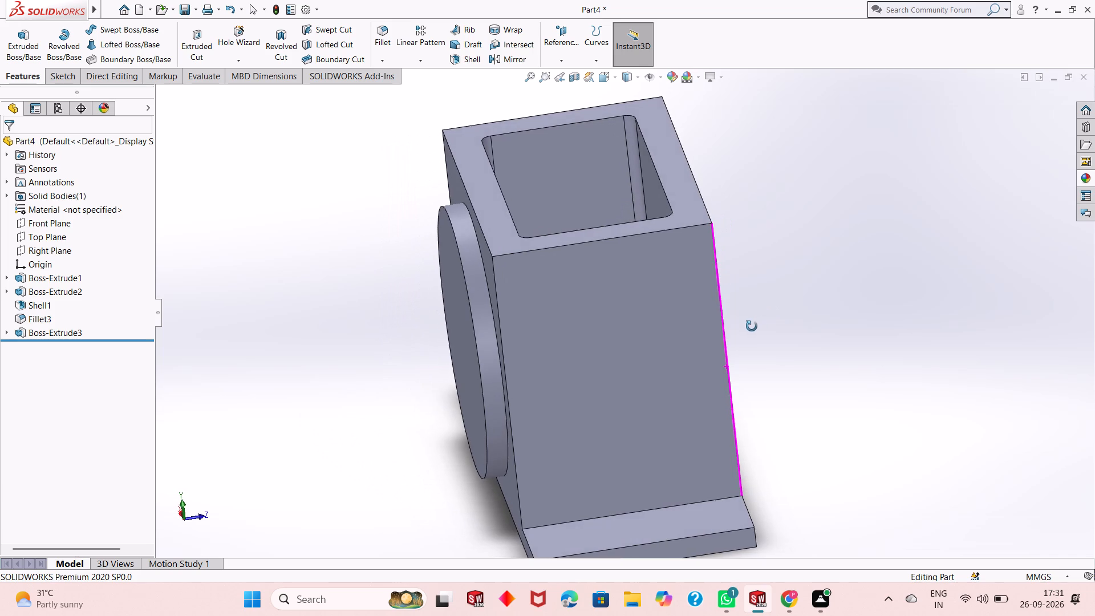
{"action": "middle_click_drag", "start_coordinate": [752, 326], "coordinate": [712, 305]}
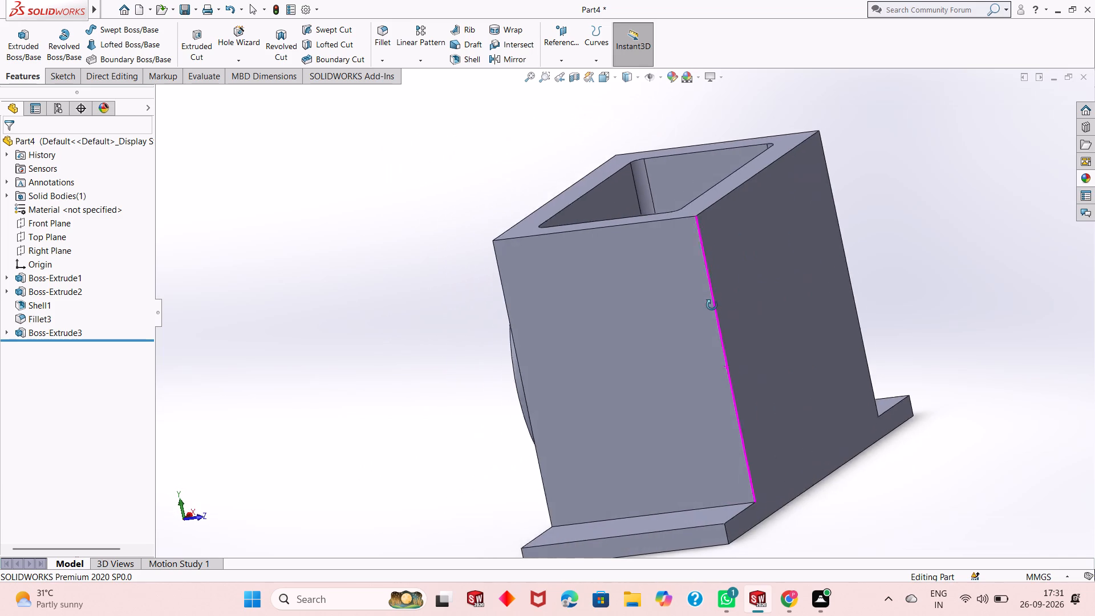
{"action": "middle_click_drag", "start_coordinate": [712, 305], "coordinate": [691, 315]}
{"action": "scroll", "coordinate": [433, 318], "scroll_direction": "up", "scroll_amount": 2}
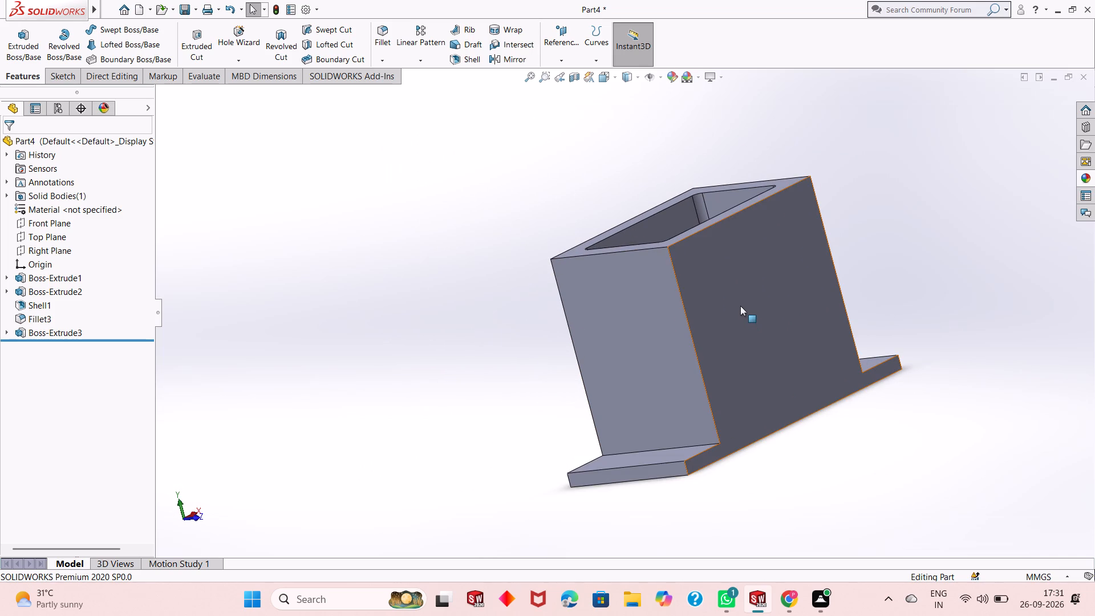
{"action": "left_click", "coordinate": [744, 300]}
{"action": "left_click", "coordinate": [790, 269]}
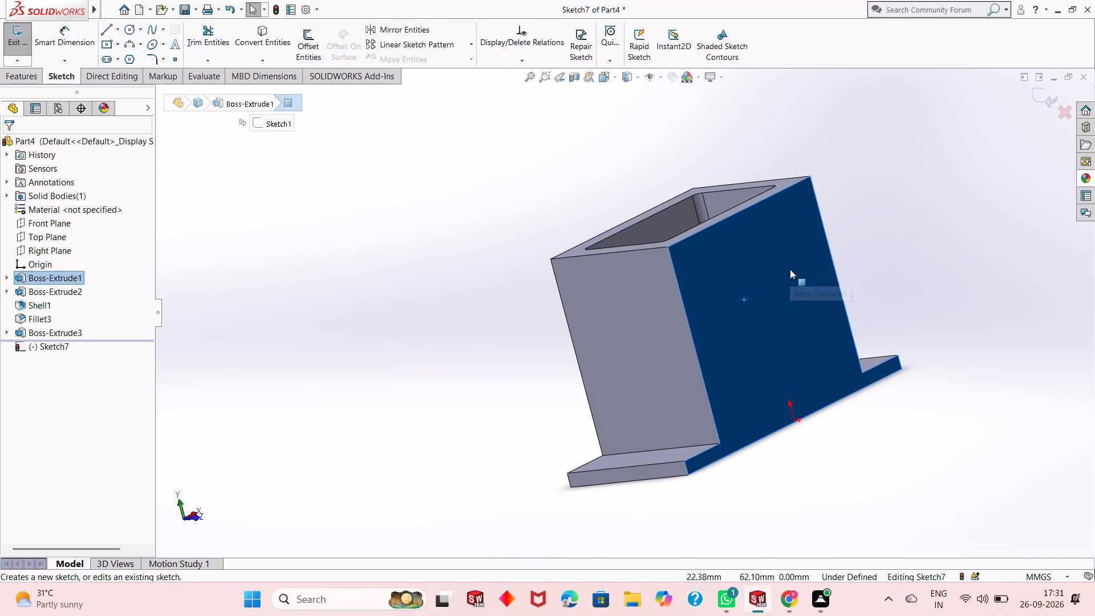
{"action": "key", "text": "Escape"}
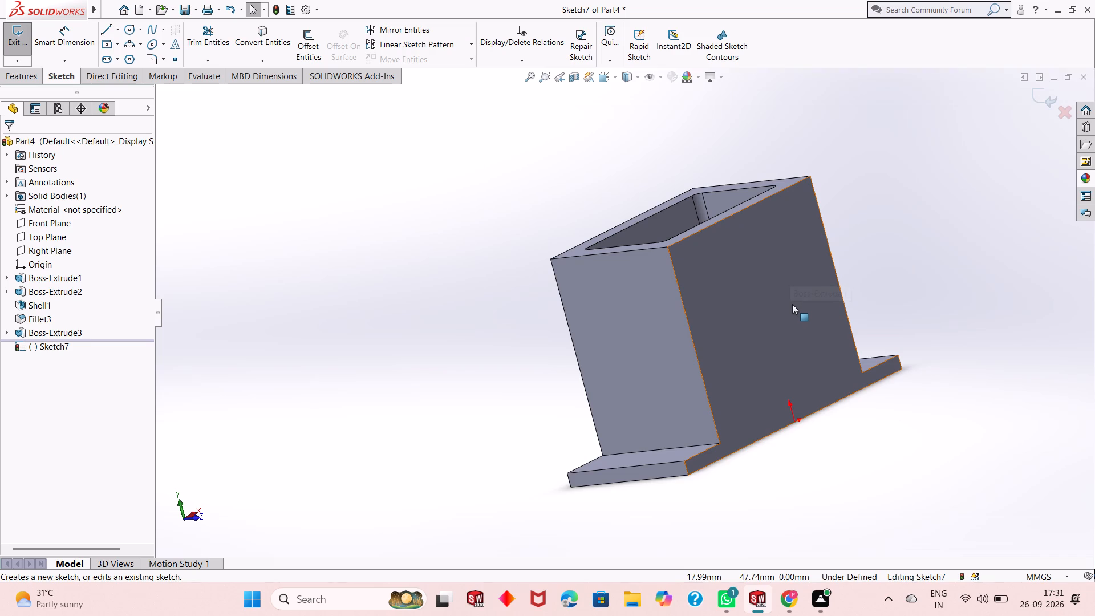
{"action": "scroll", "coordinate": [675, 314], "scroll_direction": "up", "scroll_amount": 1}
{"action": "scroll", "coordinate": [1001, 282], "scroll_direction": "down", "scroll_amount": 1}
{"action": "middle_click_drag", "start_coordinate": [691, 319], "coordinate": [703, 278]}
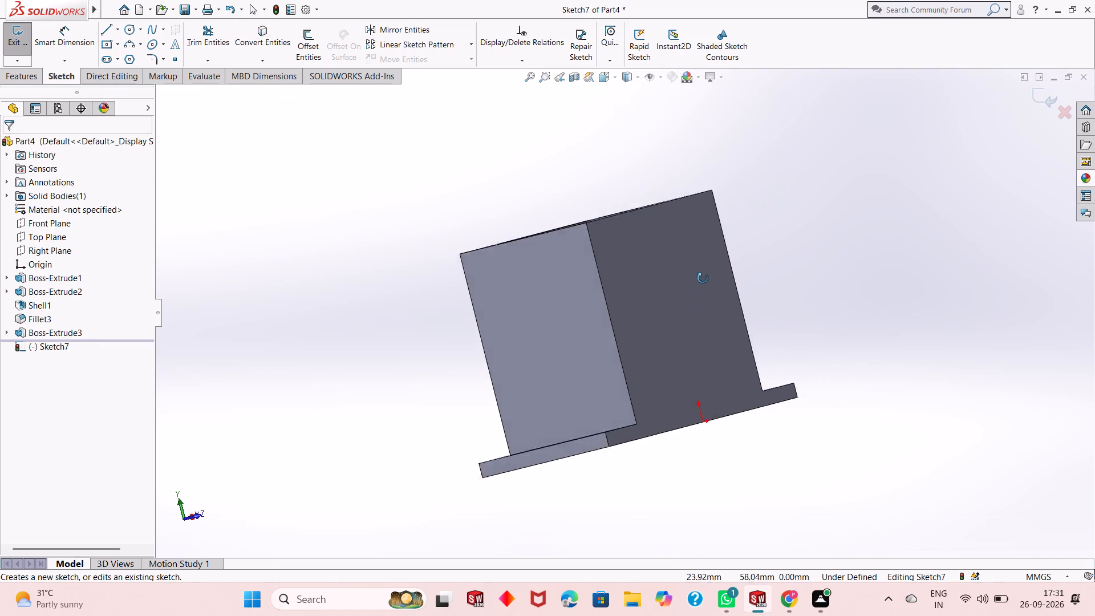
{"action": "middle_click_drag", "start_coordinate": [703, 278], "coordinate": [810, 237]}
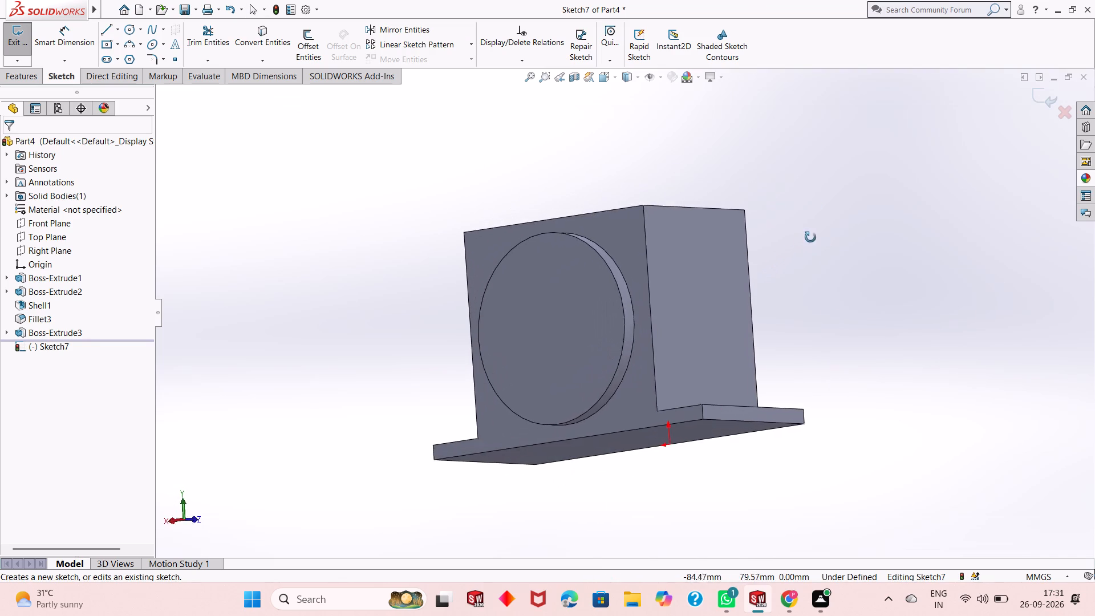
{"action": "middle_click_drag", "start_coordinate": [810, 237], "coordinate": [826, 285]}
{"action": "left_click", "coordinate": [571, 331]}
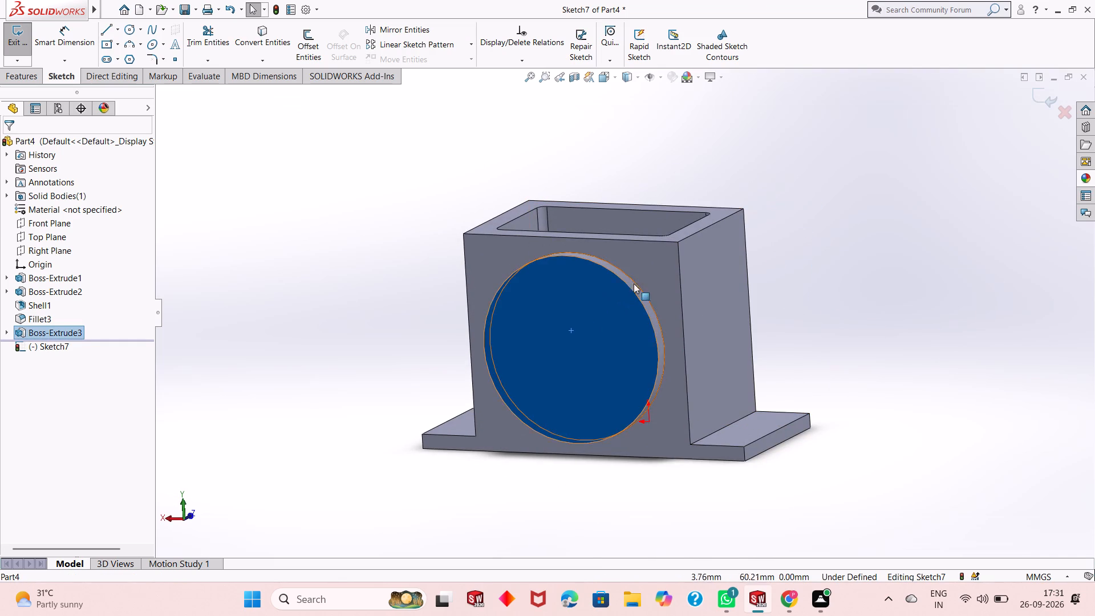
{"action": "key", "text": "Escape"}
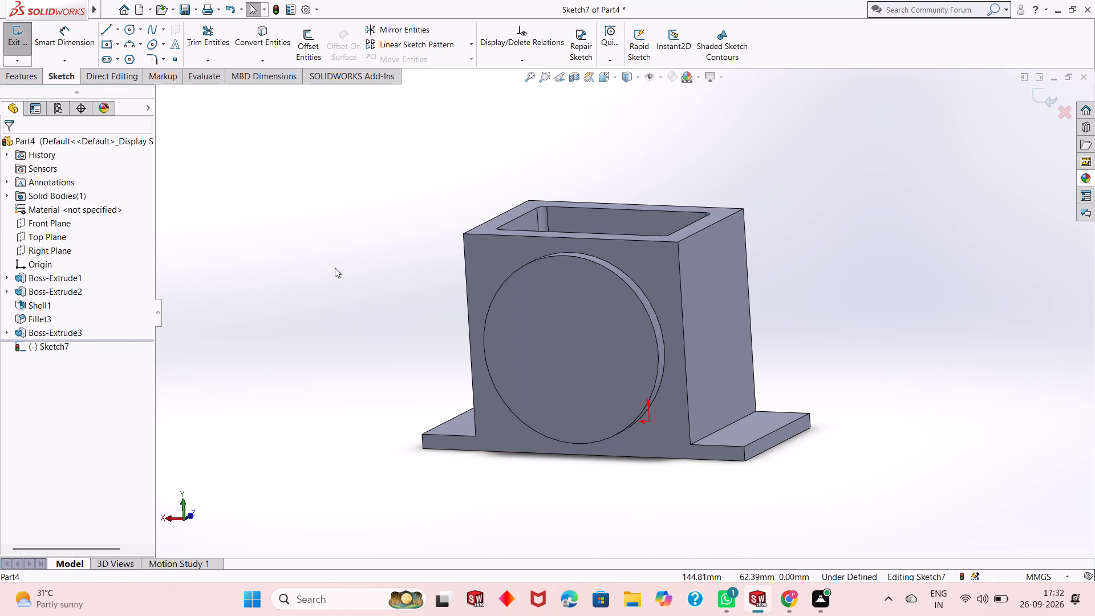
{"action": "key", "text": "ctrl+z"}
Start a sketch on the circular boss's outer face and draw a concentric circle about 49.6 mm in diameter.
{"action": "left_click", "coordinate": [610, 331]}
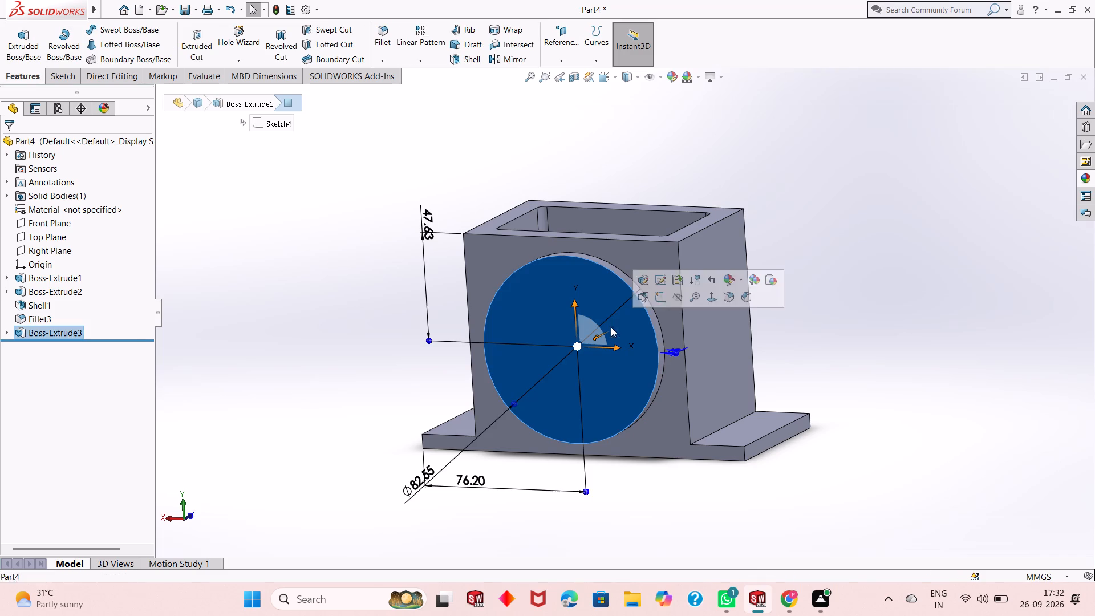
{"action": "left_click", "coordinate": [660, 298]}
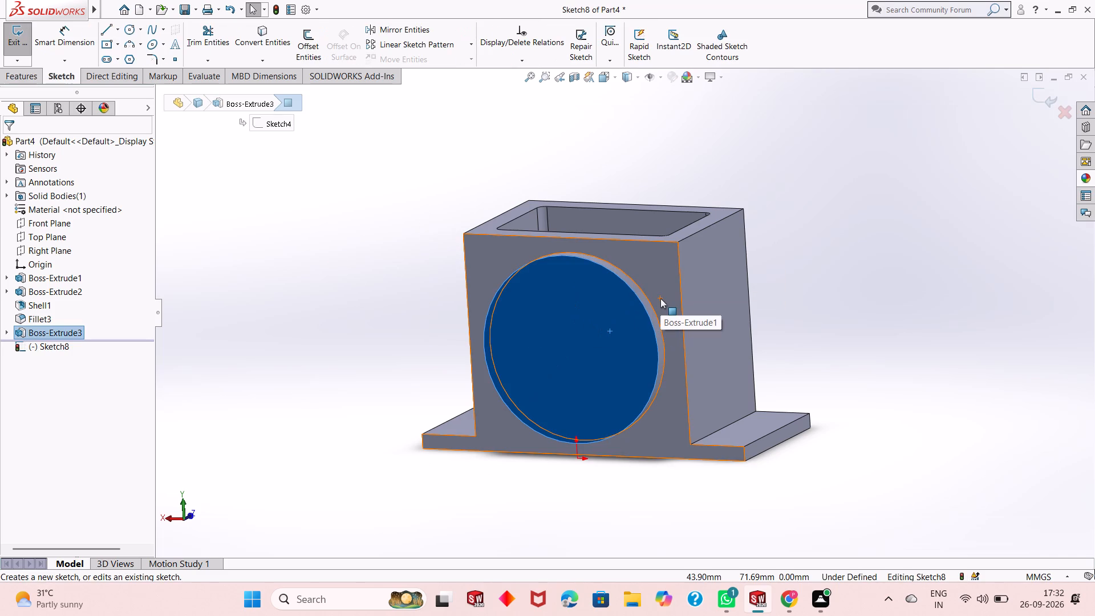
{"action": "key", "text": "ctrl+8"}
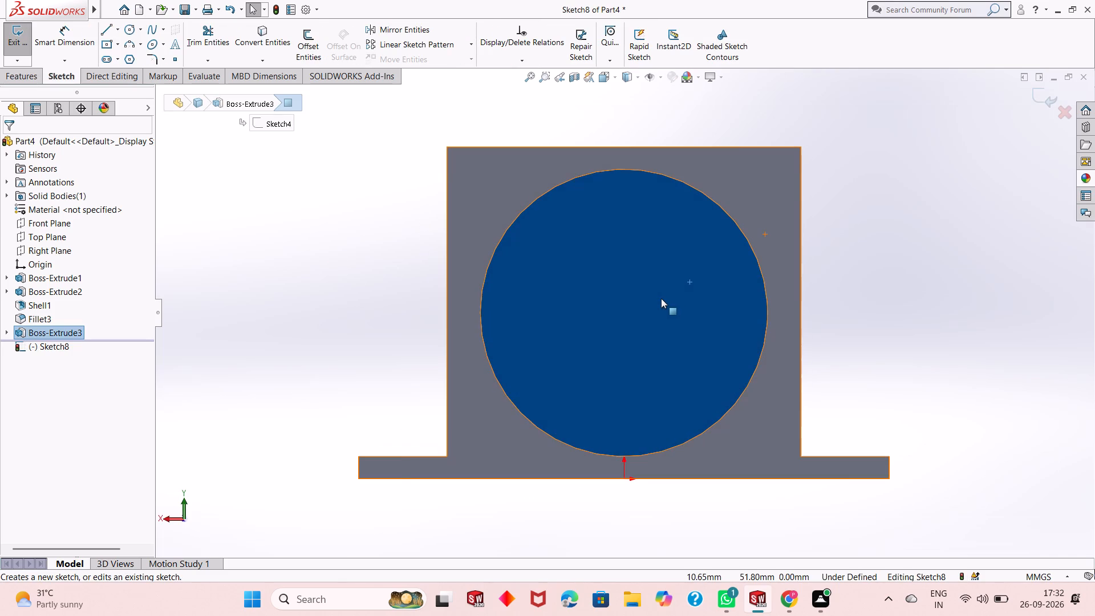
{"action": "scroll", "coordinate": [661, 298], "scroll_direction": "up", "scroll_amount": 2}
{"action": "left_click", "coordinate": [789, 271]}
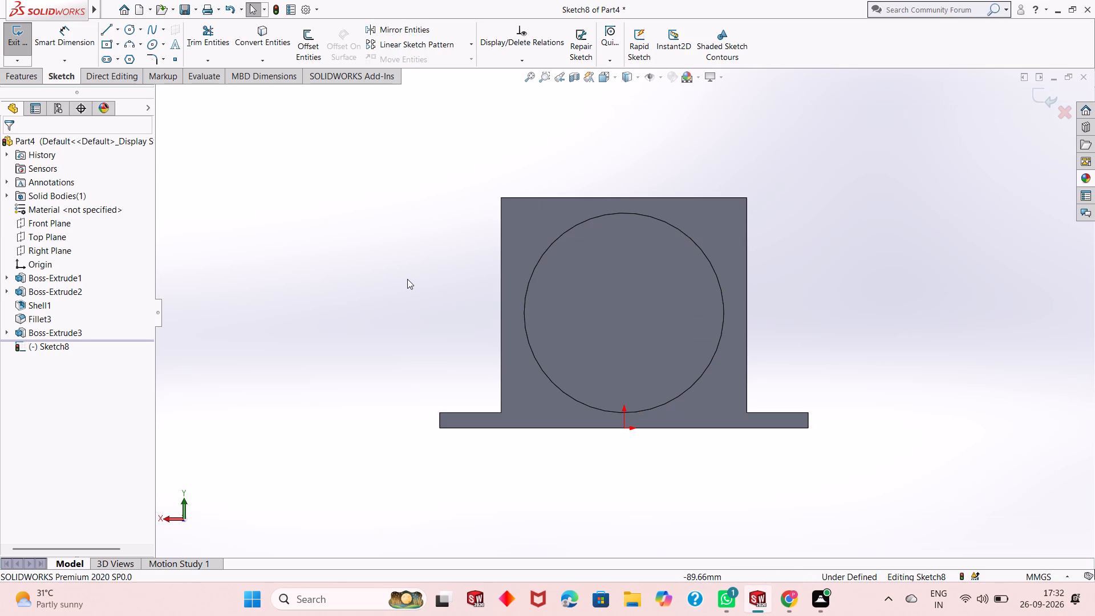
{"action": "left_click", "coordinate": [135, 29]}
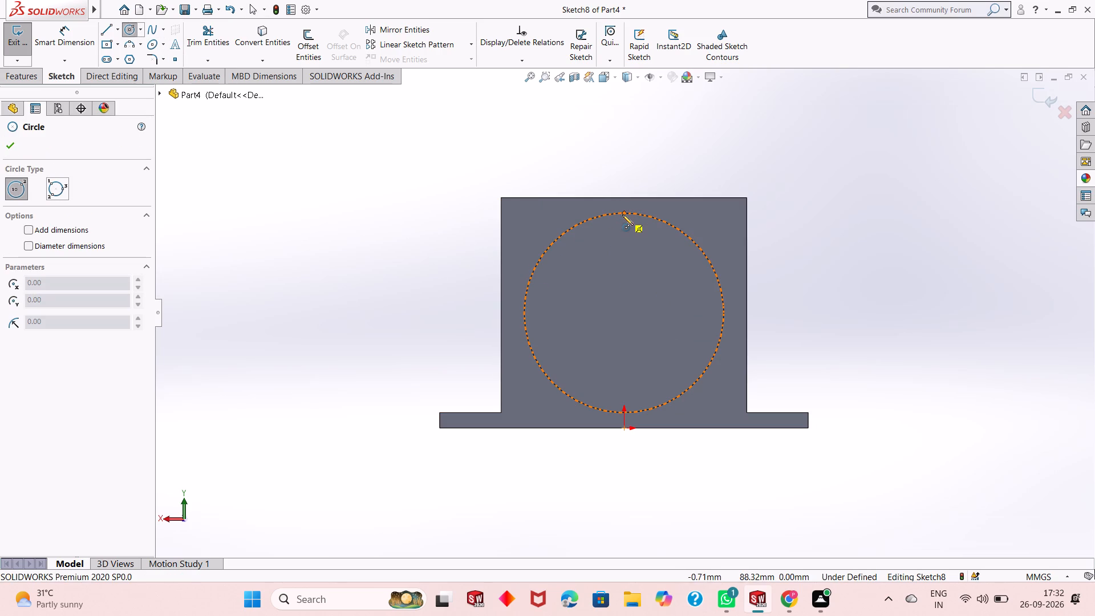
{"action": "left_click", "coordinate": [625, 313]}
{"action": "left_click", "coordinate": [651, 260]}
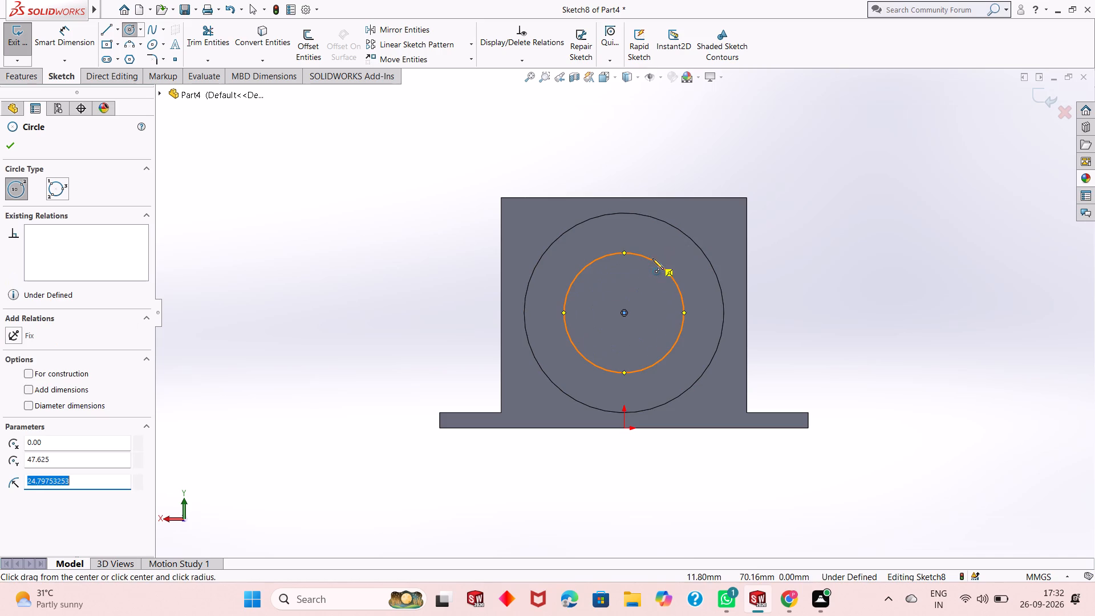
{"action": "left_click", "coordinate": [18, 149]}
Dimension the new concentric circle's diameter as 69.85 mm.
{"action": "left_click", "coordinate": [67, 47]}
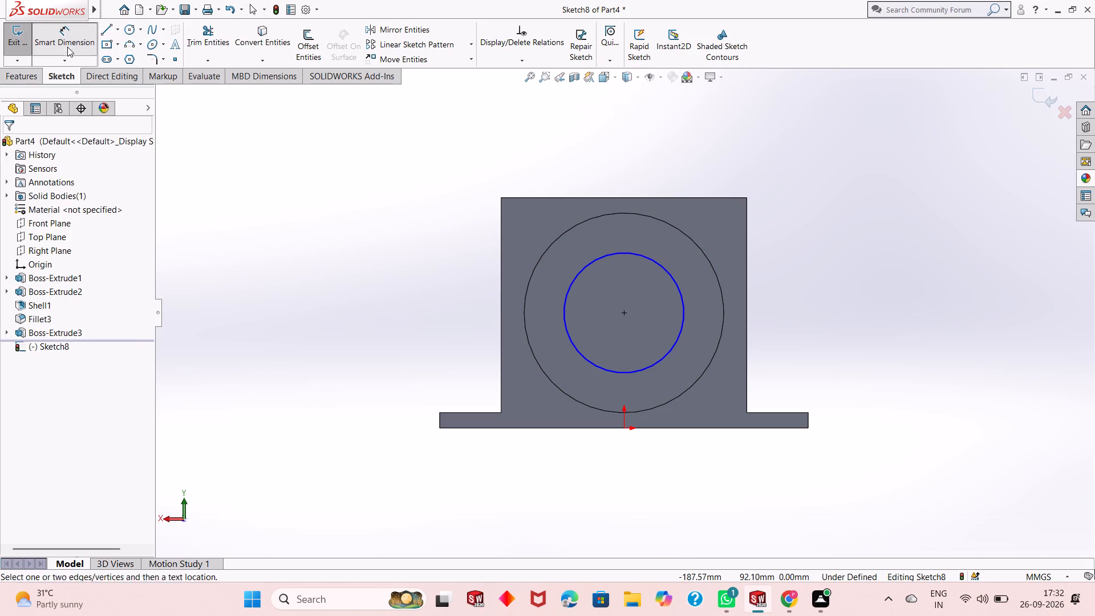
{"action": "left_click", "coordinate": [573, 351]}
{"action": "left_click", "coordinate": [376, 439]}
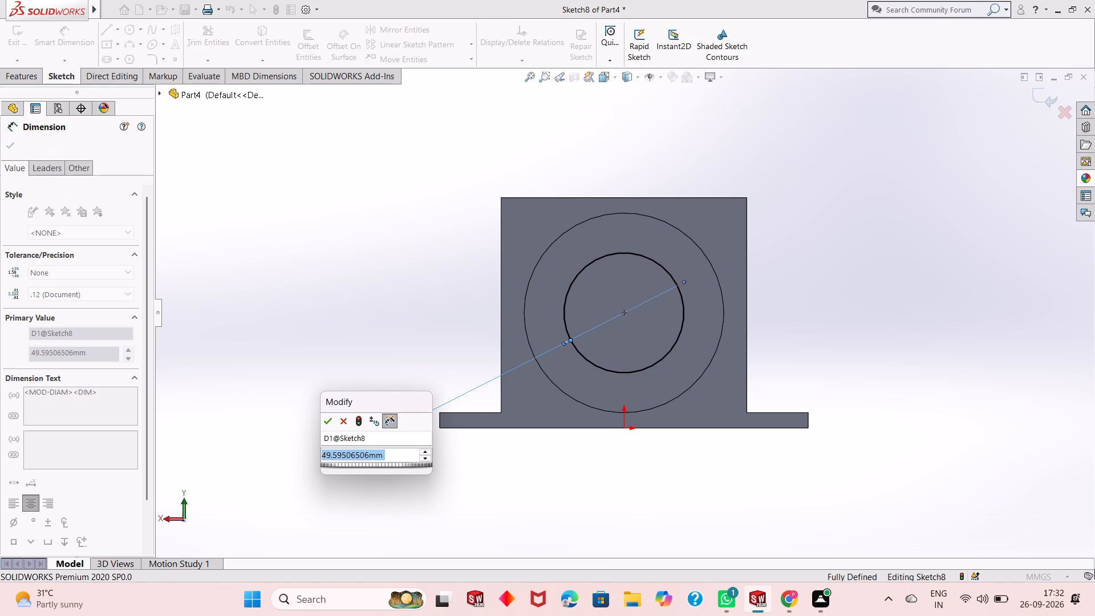
{"action": "type", "text": "69.85"}
{"action": "key", "text": "Return"}
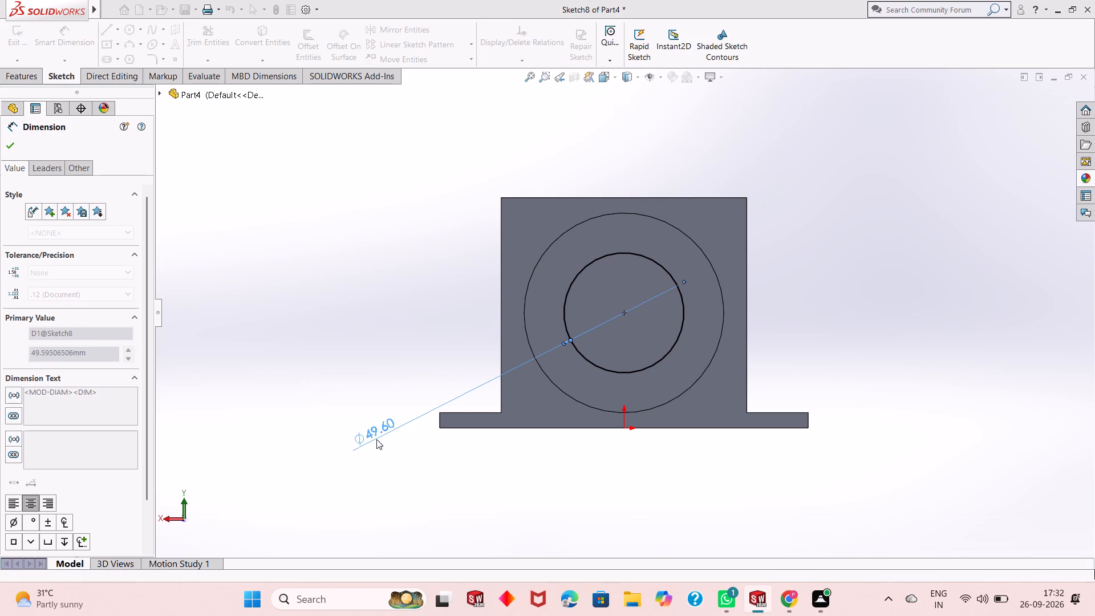
{"action": "left_click", "coordinate": [15, 145]}
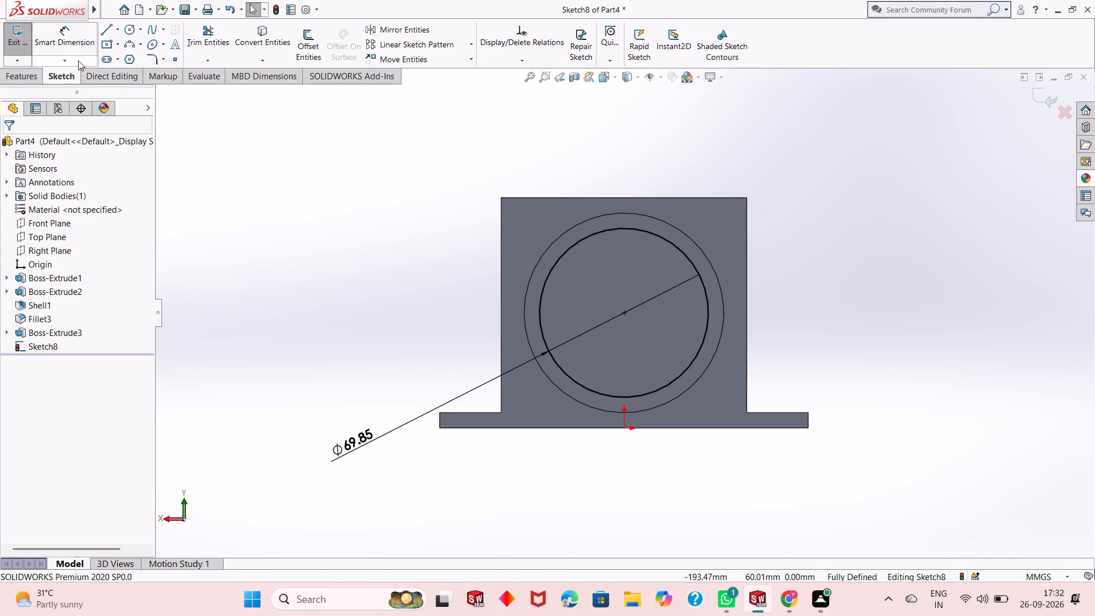
Draw a small circle centred on the right quadrant point of the 69.85 mm circle and dimension its diameter as 7 mm.
{"action": "left_click", "coordinate": [126, 25]}
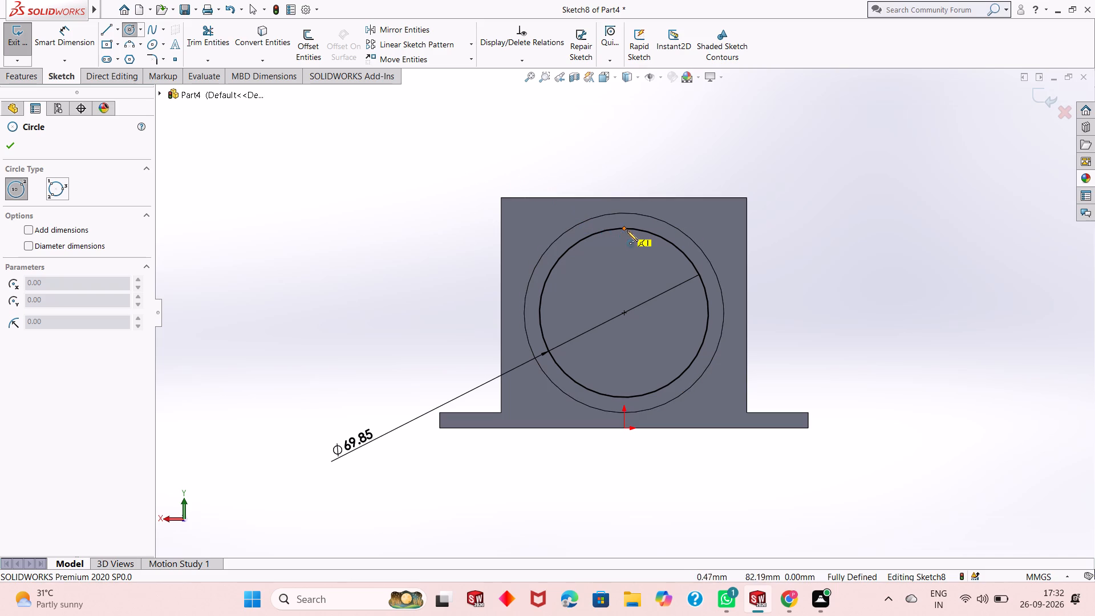
{"action": "left_click", "coordinate": [709, 314]}
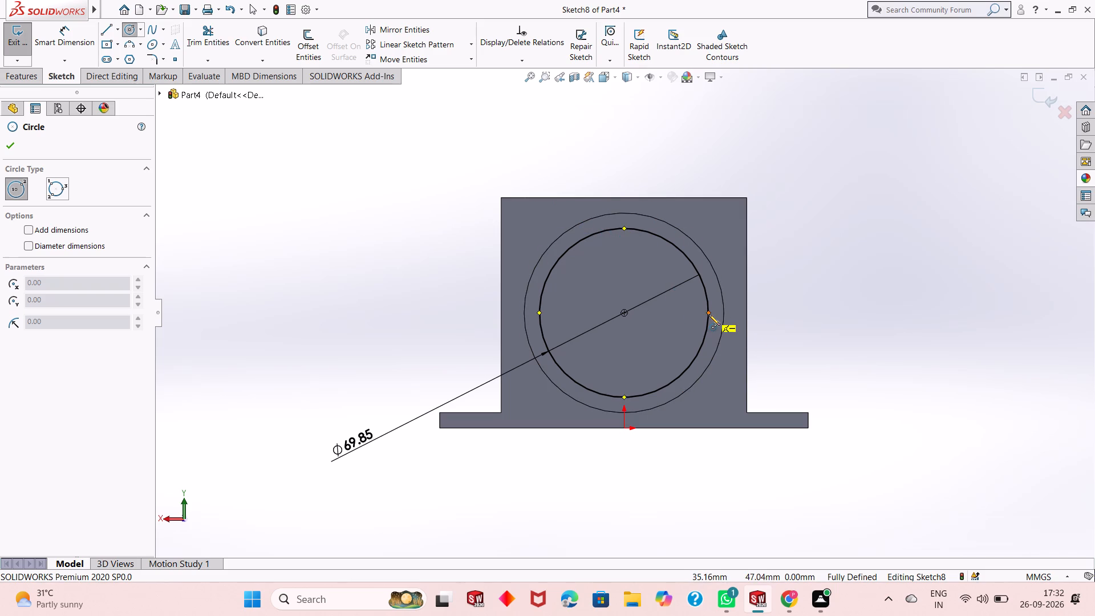
{"action": "left_click", "coordinate": [702, 325]}
{"action": "left_click", "coordinate": [18, 147]}
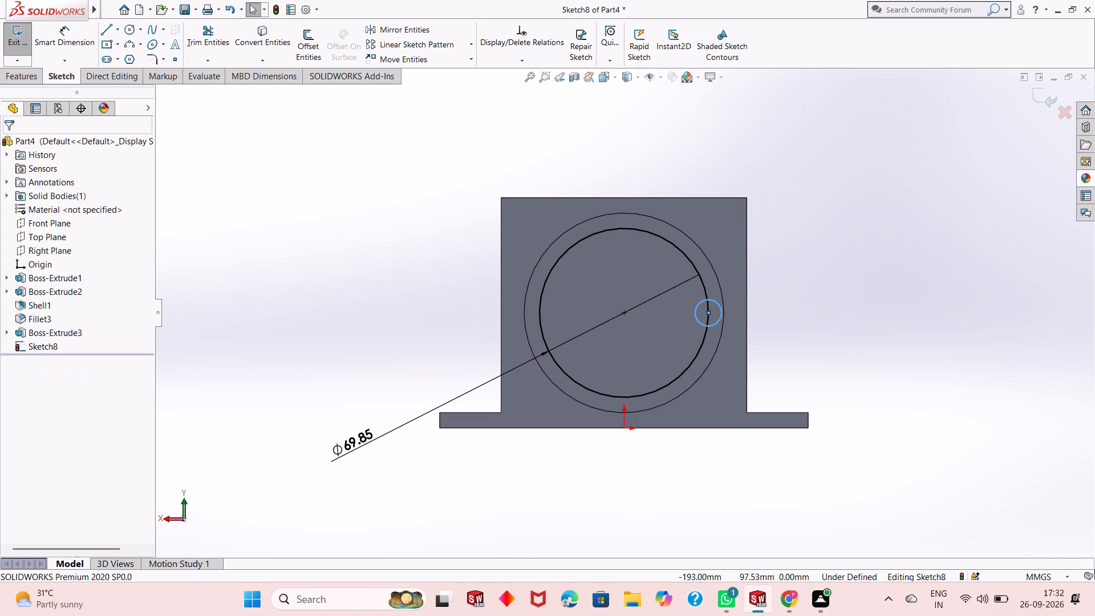
{"action": "left_click", "coordinate": [72, 24]}
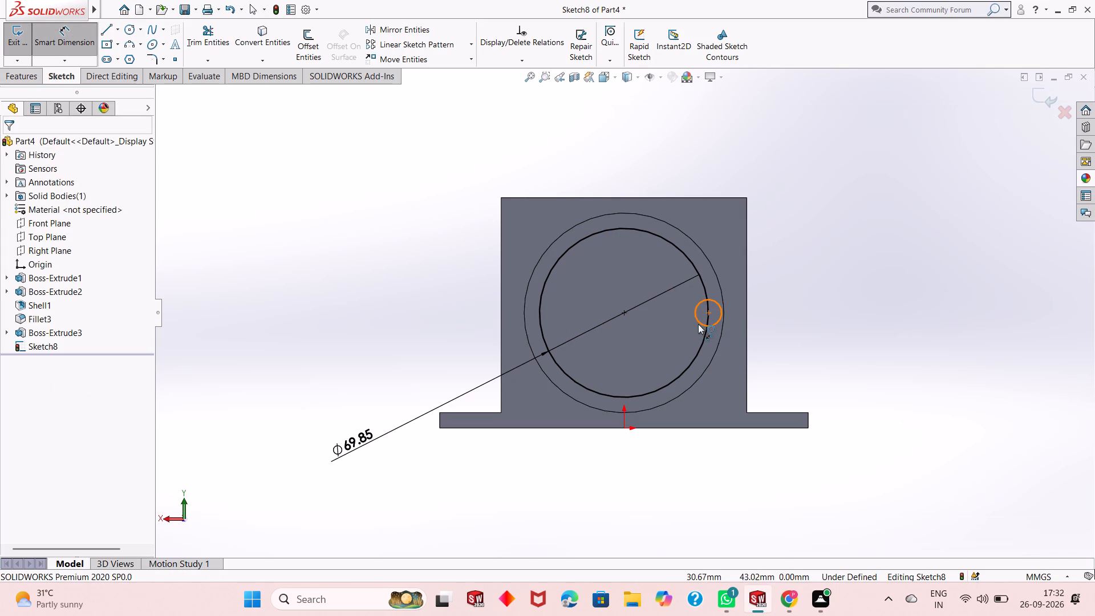
{"action": "left_click", "coordinate": [698, 324]}
{"action": "left_click_drag", "start_coordinate": [824, 380], "coordinate": [828, 386]}
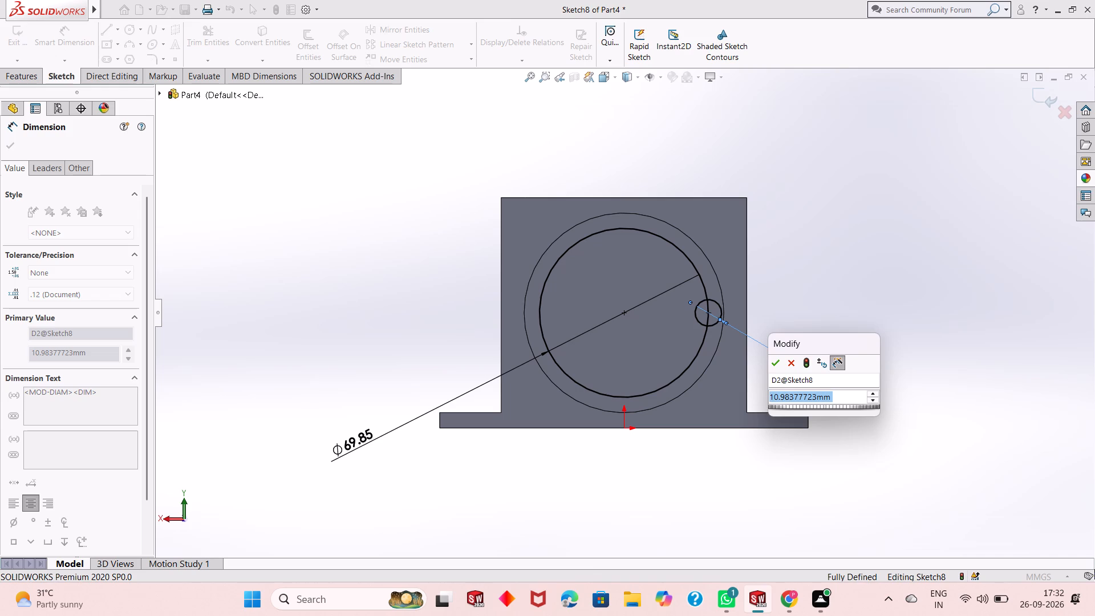
{"action": "key", "text": "7"}
{"action": "key", "text": "Return"}
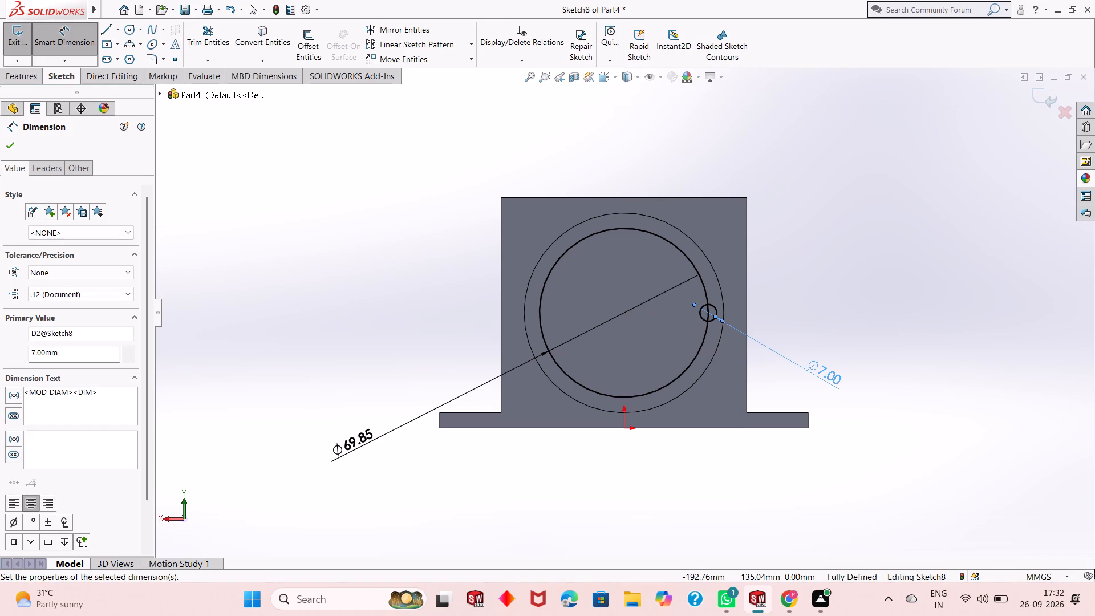
{"action": "left_click", "coordinate": [9, 151]}
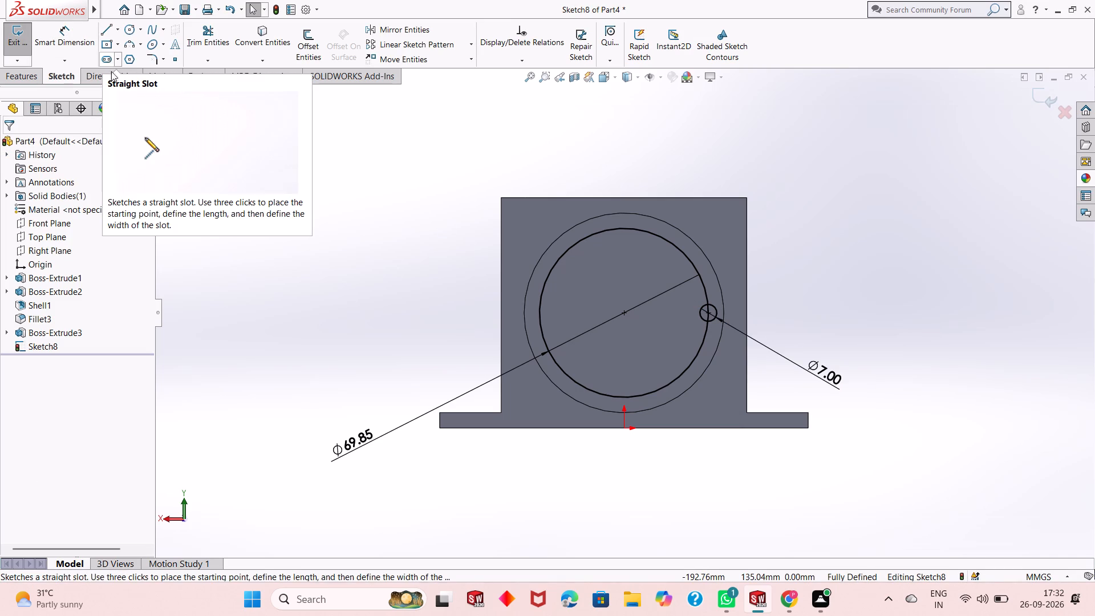
Circular-pattern the 7 mm circle into 6 equally spaced instances over 360° about the centre of the 69.85 mm circle.
{"action": "left_click", "coordinate": [701, 313]}
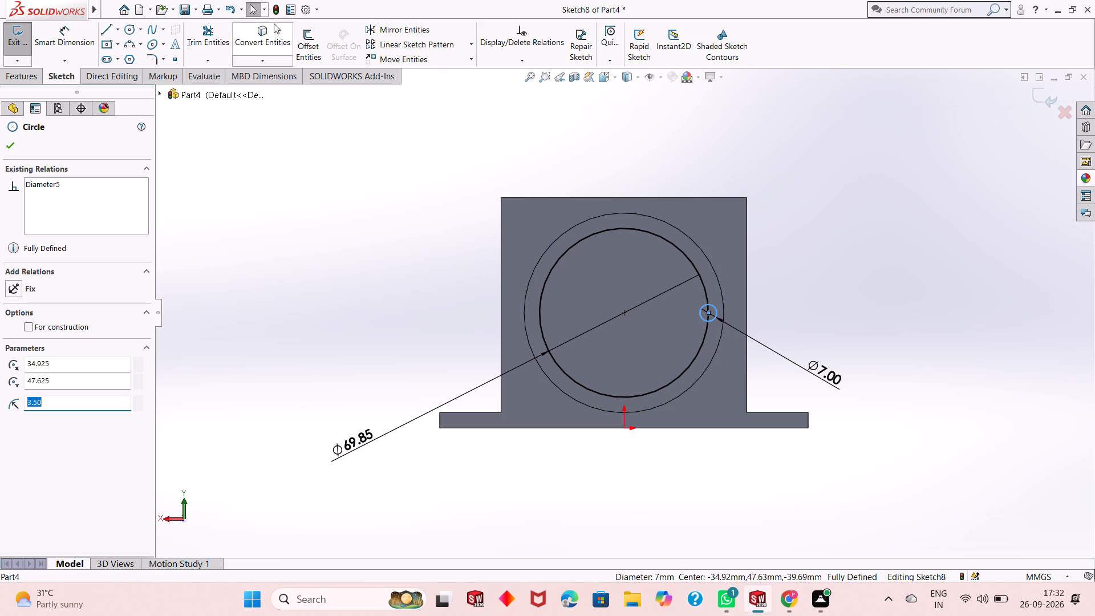
{"action": "left_click", "coordinate": [474, 42]}
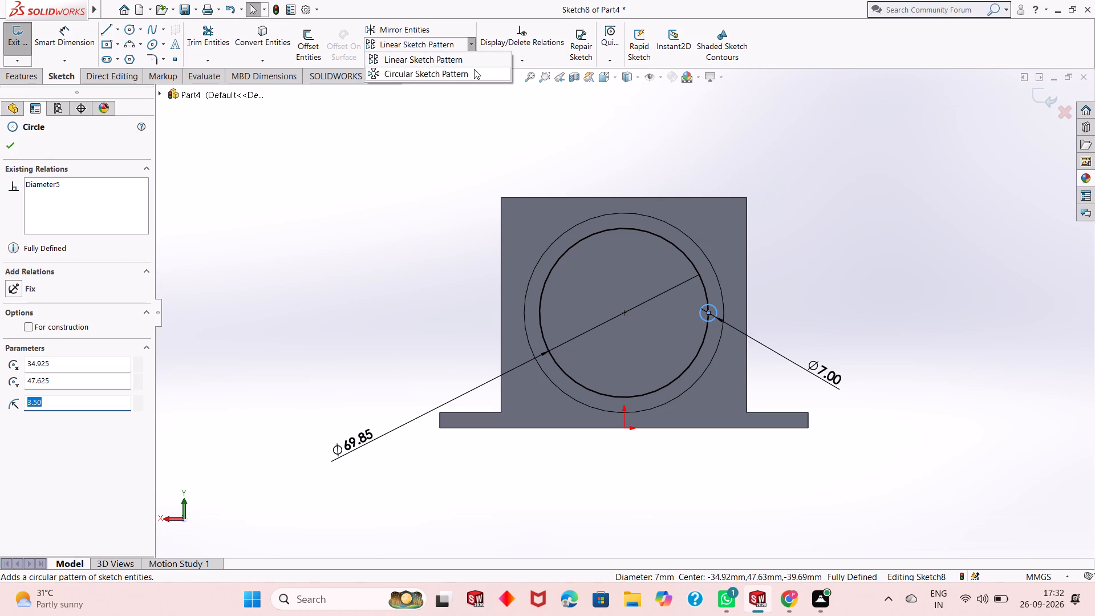
{"action": "left_click", "coordinate": [474, 70]}
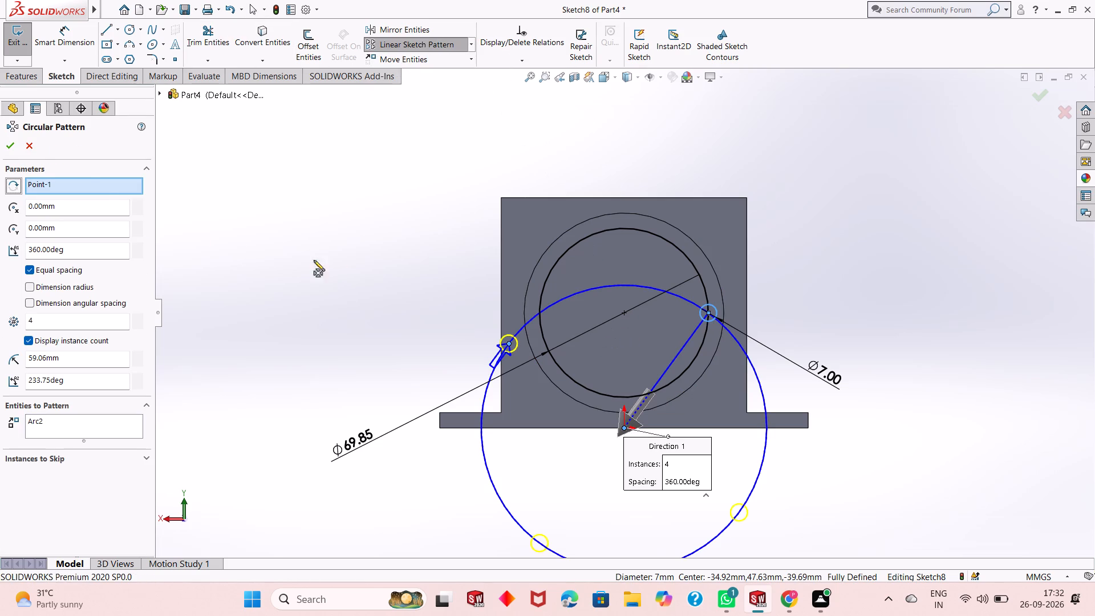
{"action": "right_click", "coordinate": [88, 179]}
{"action": "left_click", "coordinate": [104, 202]}
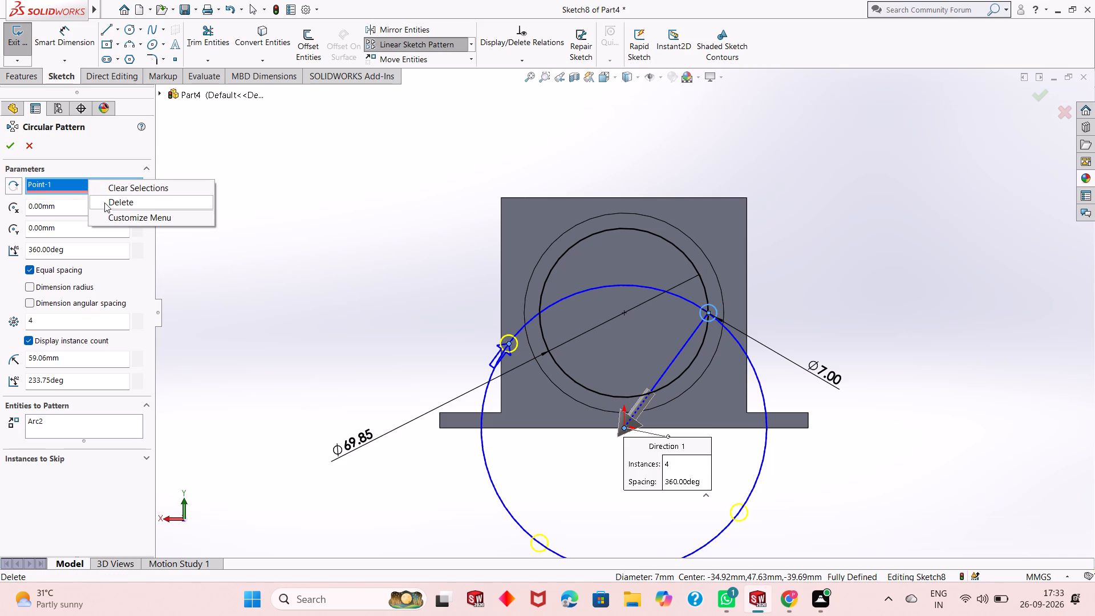
{"action": "left_click", "coordinate": [623, 315]}
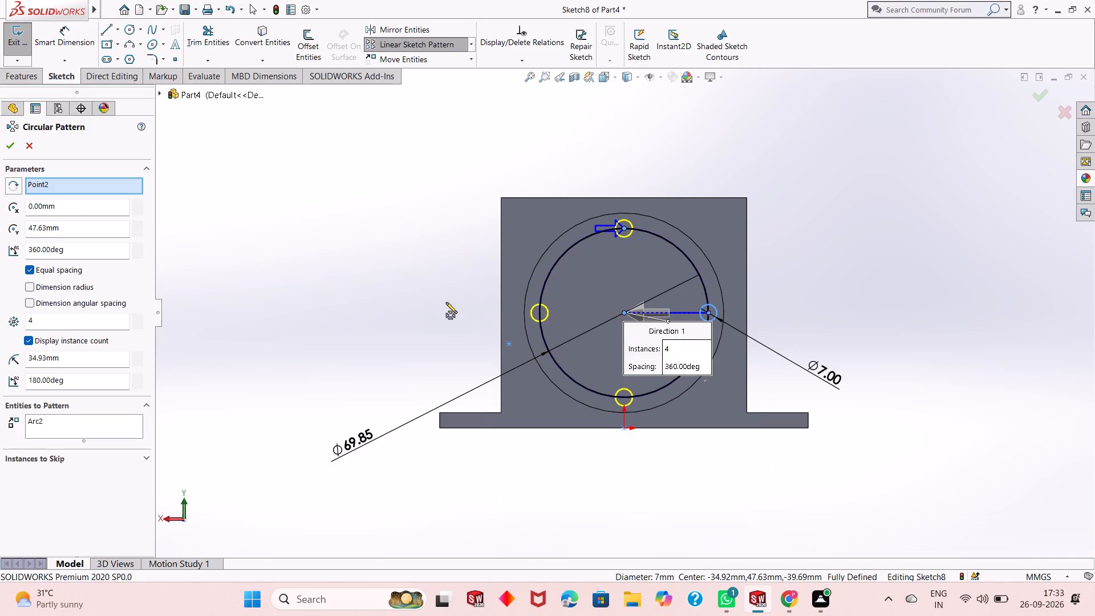
{"action": "double_click", "coordinate": [48, 318]}
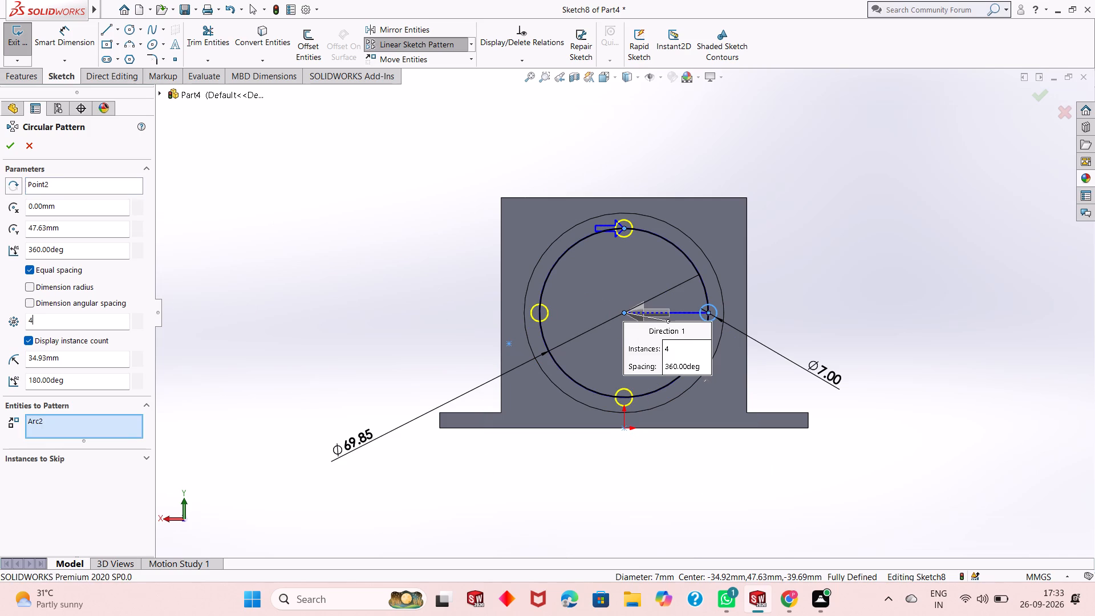
{"action": "key", "text": "6"}
{"action": "key", "text": "Return"}
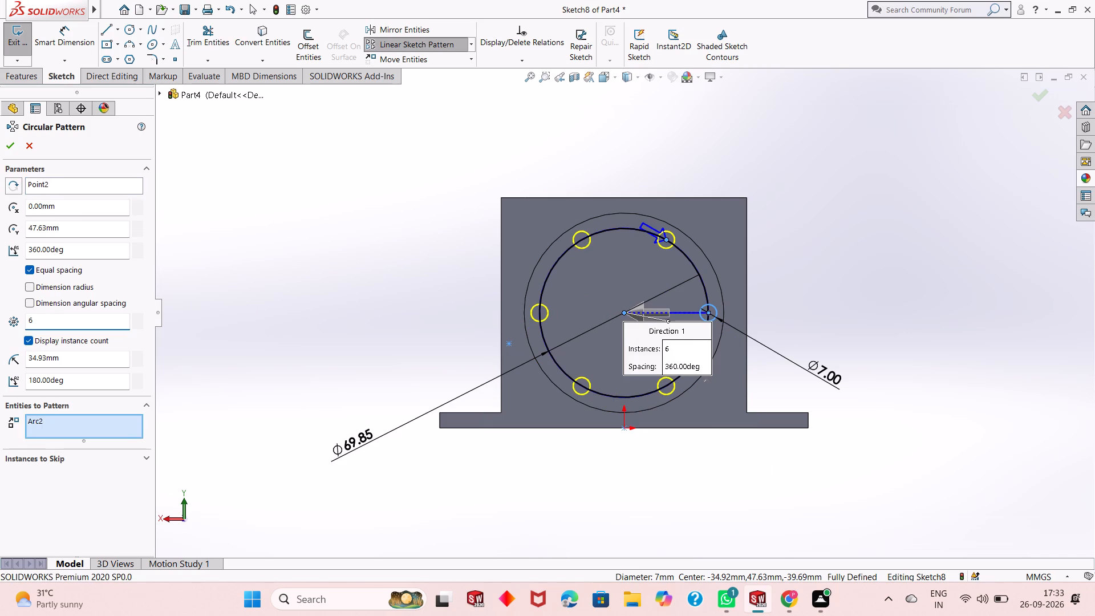
{"action": "left_click", "coordinate": [3, 148]}
{"action": "left_click", "coordinate": [376, 249]}
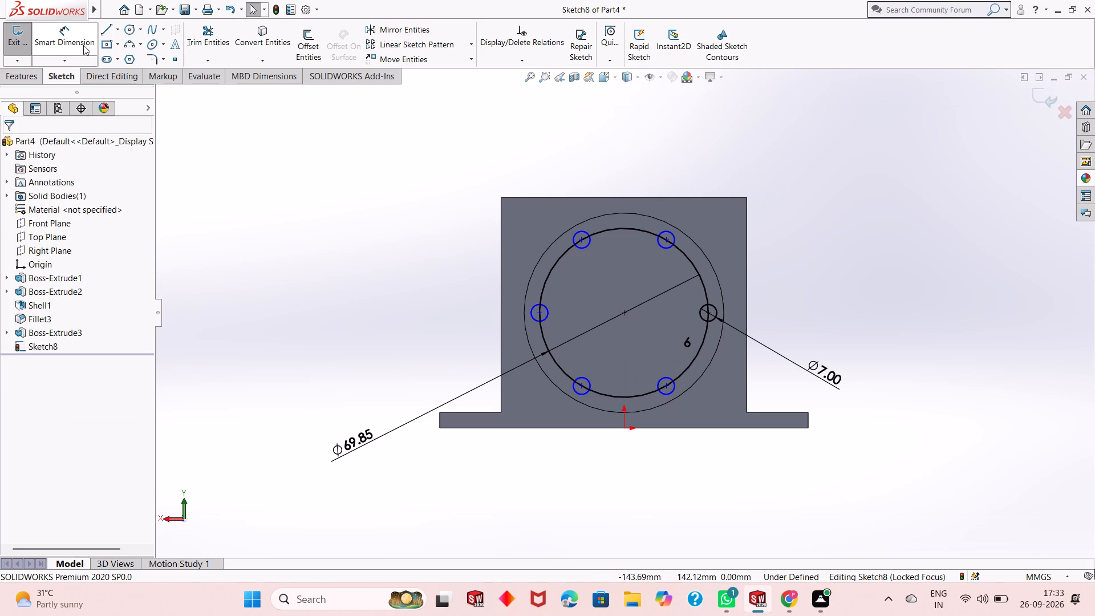
Delete the 69.85 mm circle from the sketch, keeping the six small hole circles.
{"action": "left_click", "coordinate": [83, 45]}
{"action": "scroll", "coordinate": [643, 307], "scroll_direction": "down", "scroll_amount": 1}
{"action": "key", "text": "Escape"}
{"action": "key", "text": "Escape"}
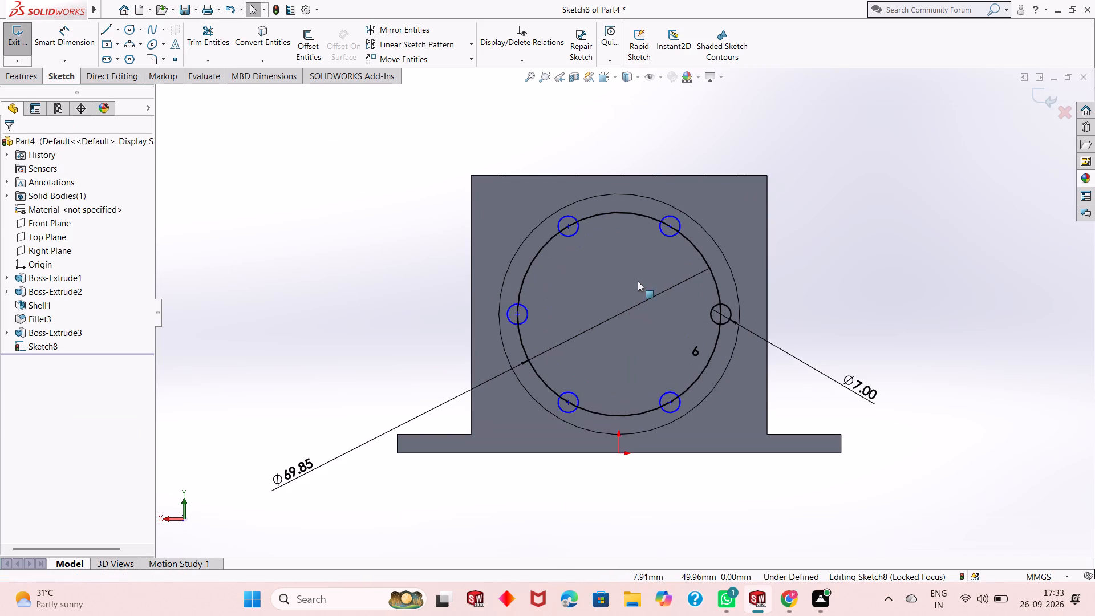
{"action": "key", "text": "Escape"}
{"action": "key", "text": "Escape"}
{"action": "right_click", "coordinate": [608, 218]}
{"action": "key", "text": "Escape"}
{"action": "key", "text": "Escape"}
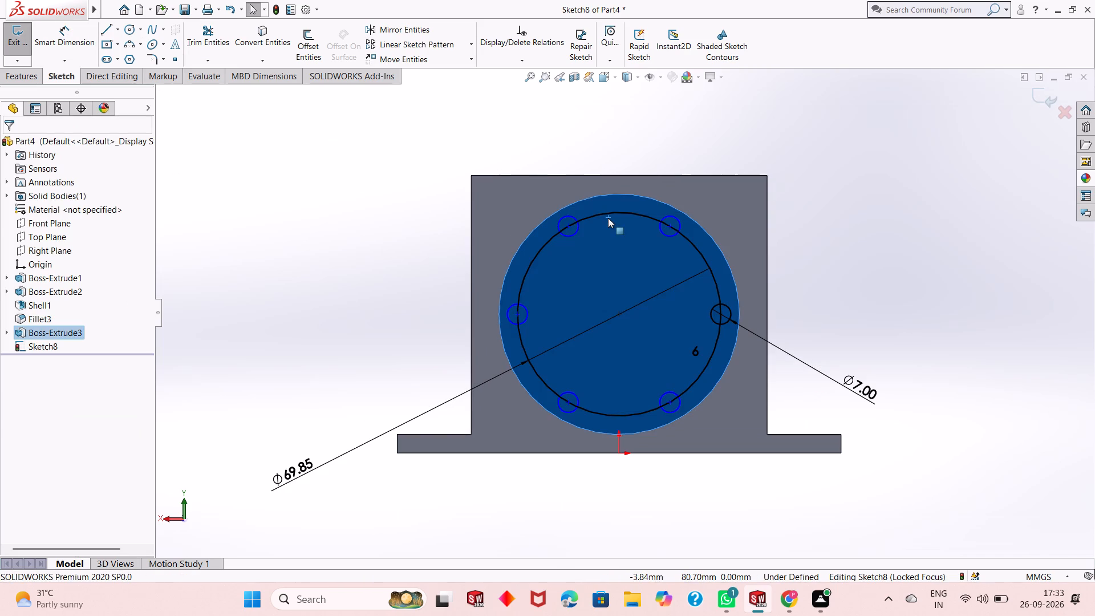
{"action": "key", "text": "Escape"}
{"action": "right_click", "coordinate": [606, 213]}
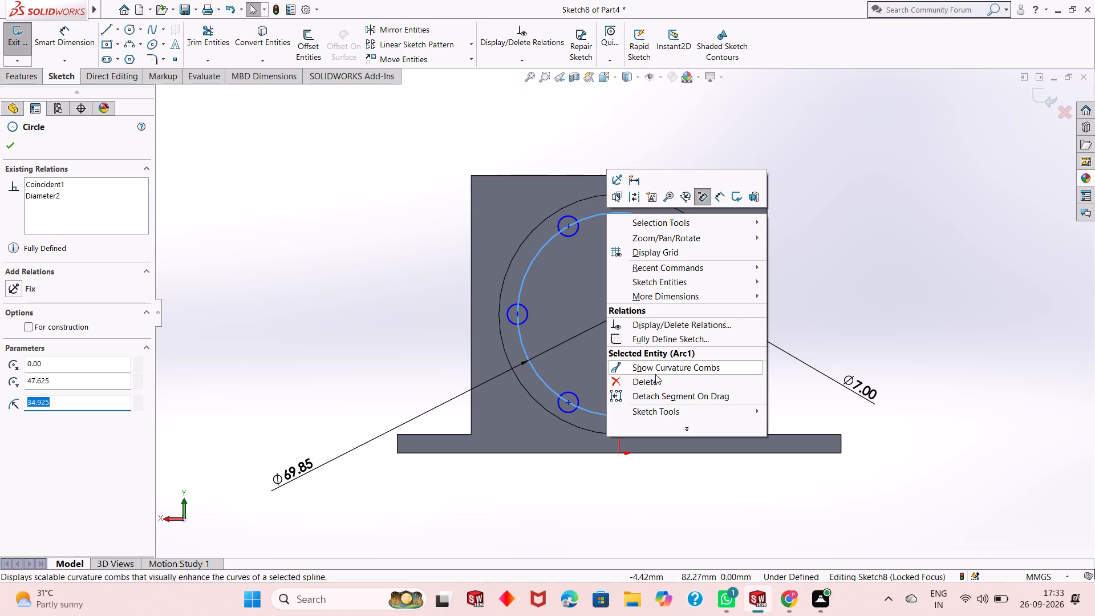
{"action": "left_click", "coordinate": [657, 382]}
{"action": "left_click", "coordinate": [474, 293]}
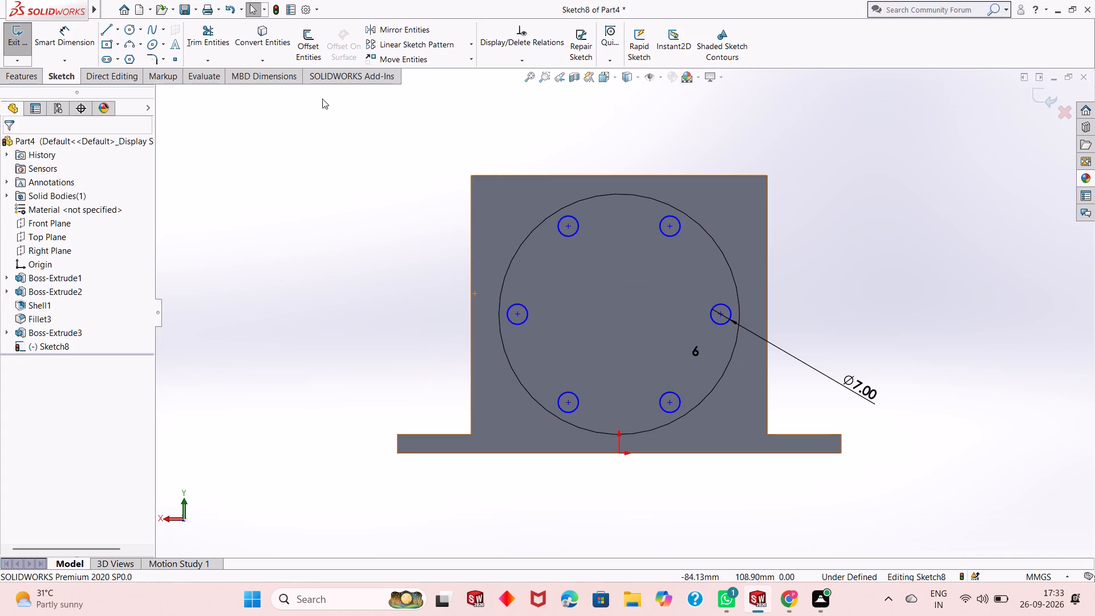
Dimension the upper-right hole centre's vertical distance and the leftmost hole centre's horizontal distance from the origin, keeping their current values.
{"action": "left_click", "coordinate": [82, 27]}
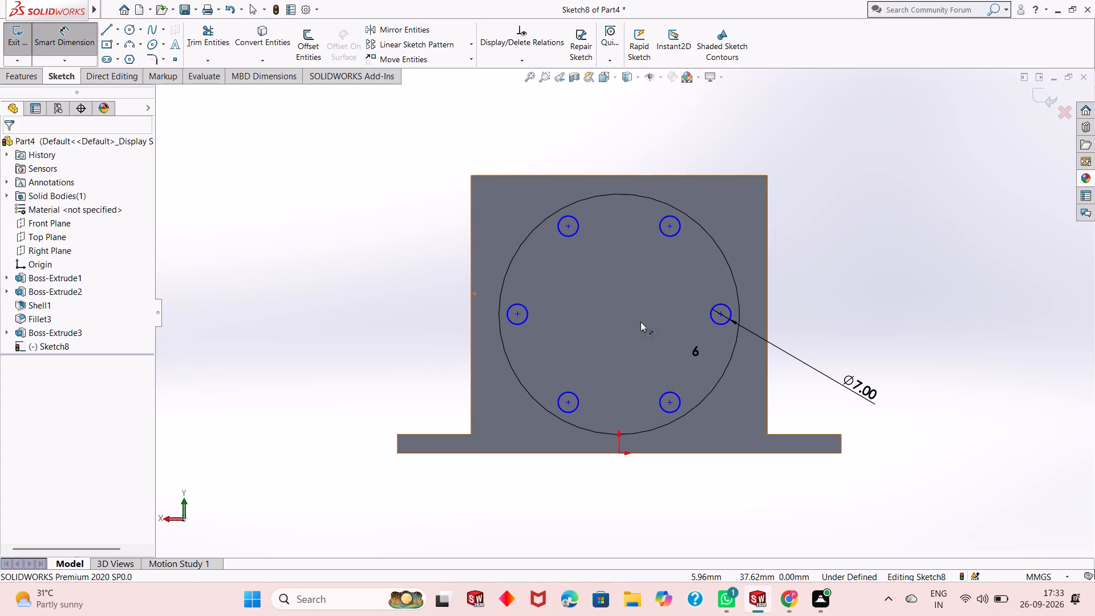
{"action": "left_click", "coordinate": [672, 226]}
{"action": "left_click", "coordinate": [618, 456]}
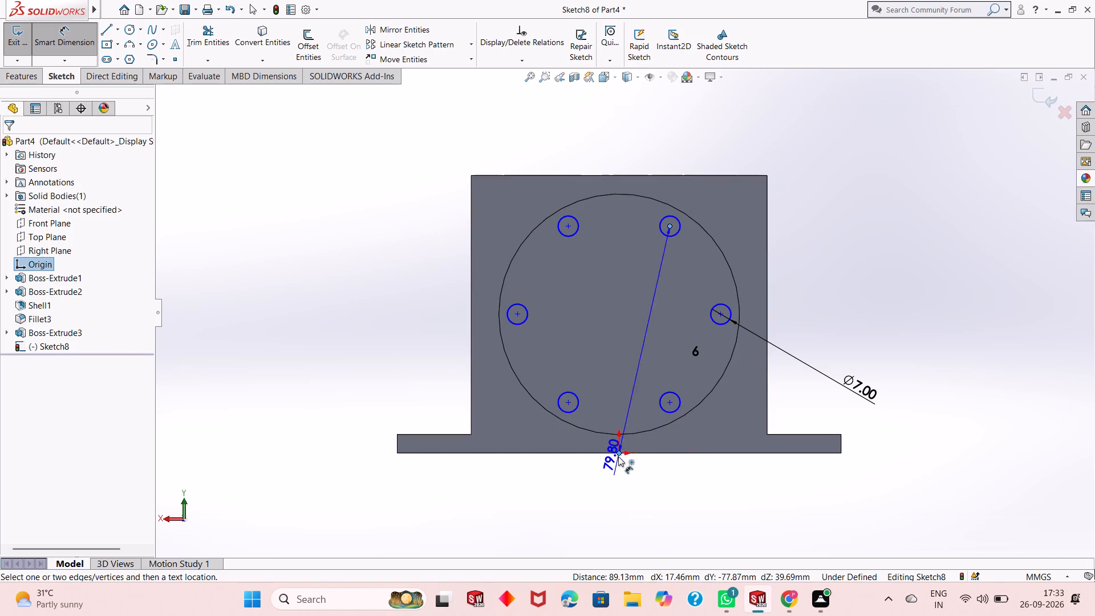
{"action": "left_click", "coordinate": [950, 385]}
{"action": "left_click", "coordinate": [903, 367]}
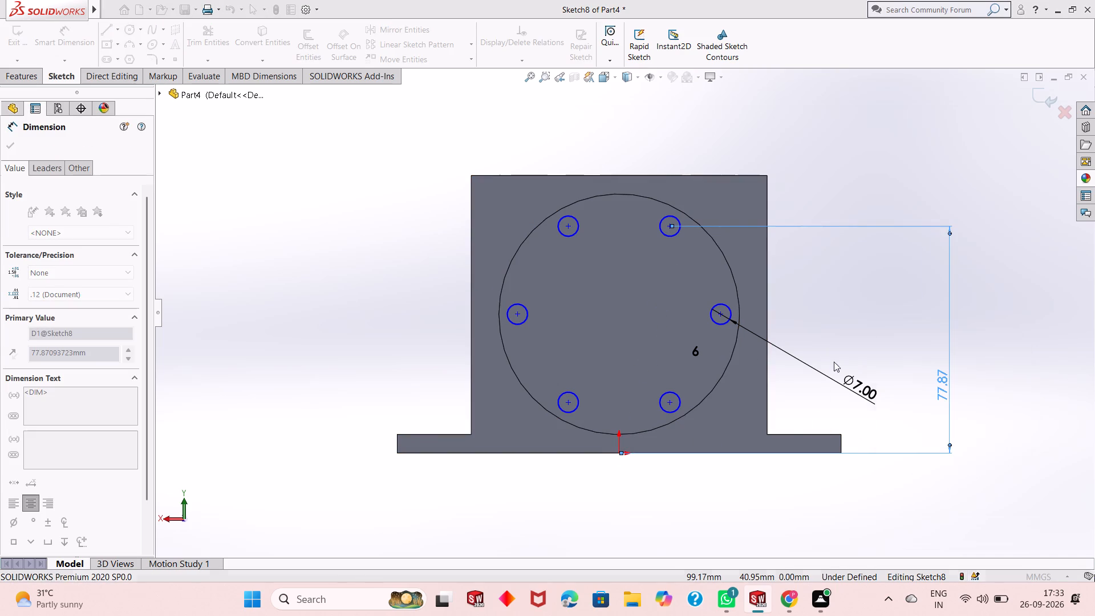
{"action": "left_click", "coordinate": [517, 311]}
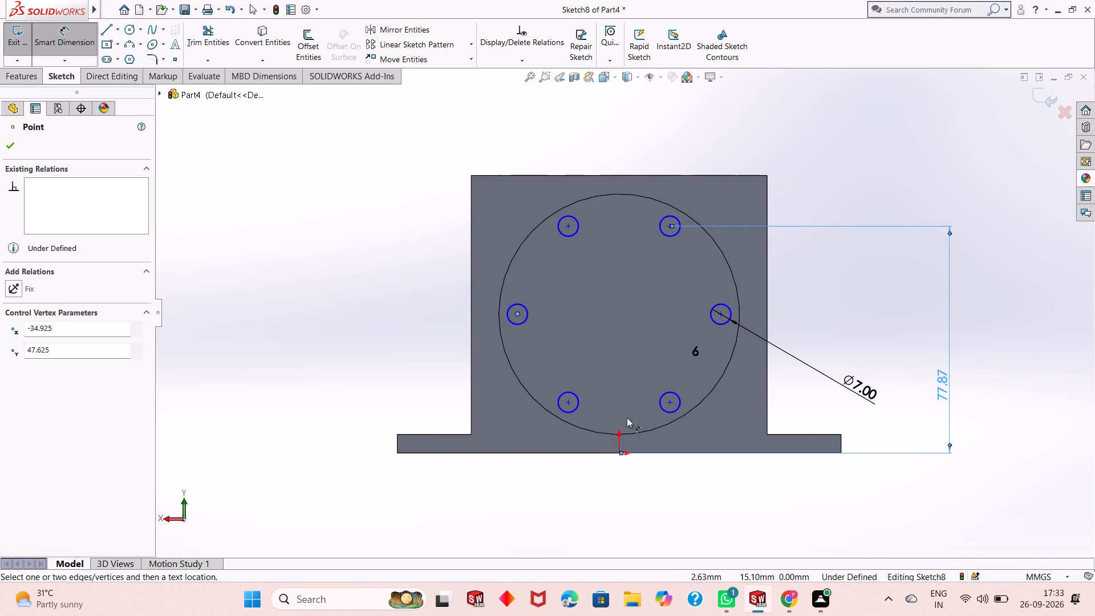
{"action": "left_click", "coordinate": [617, 452]}
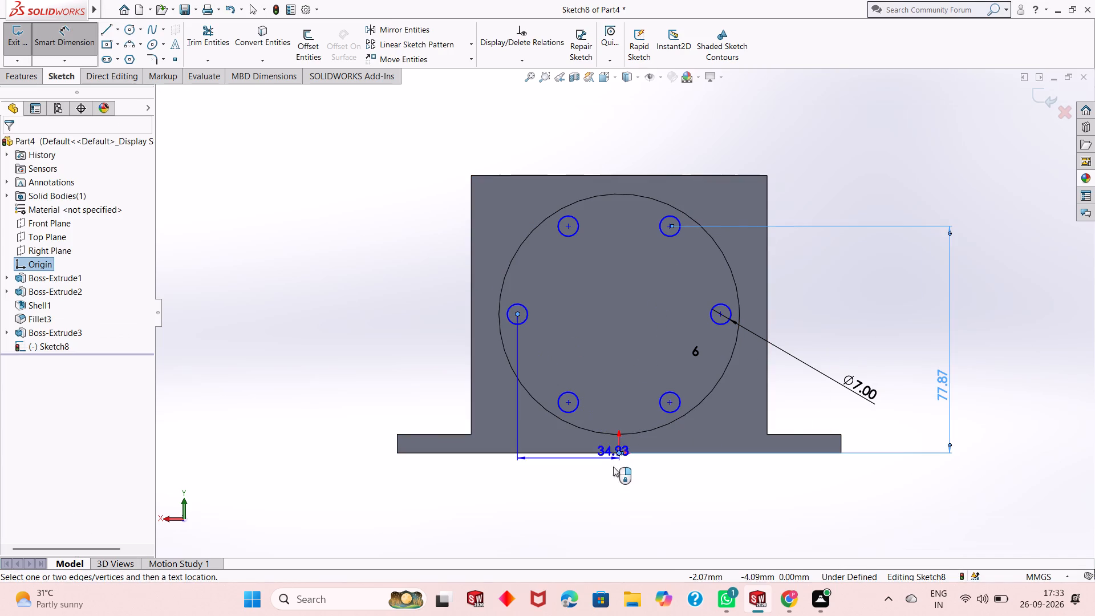
{"action": "left_click", "coordinate": [614, 477]}
{"action": "left_click", "coordinate": [578, 446]}
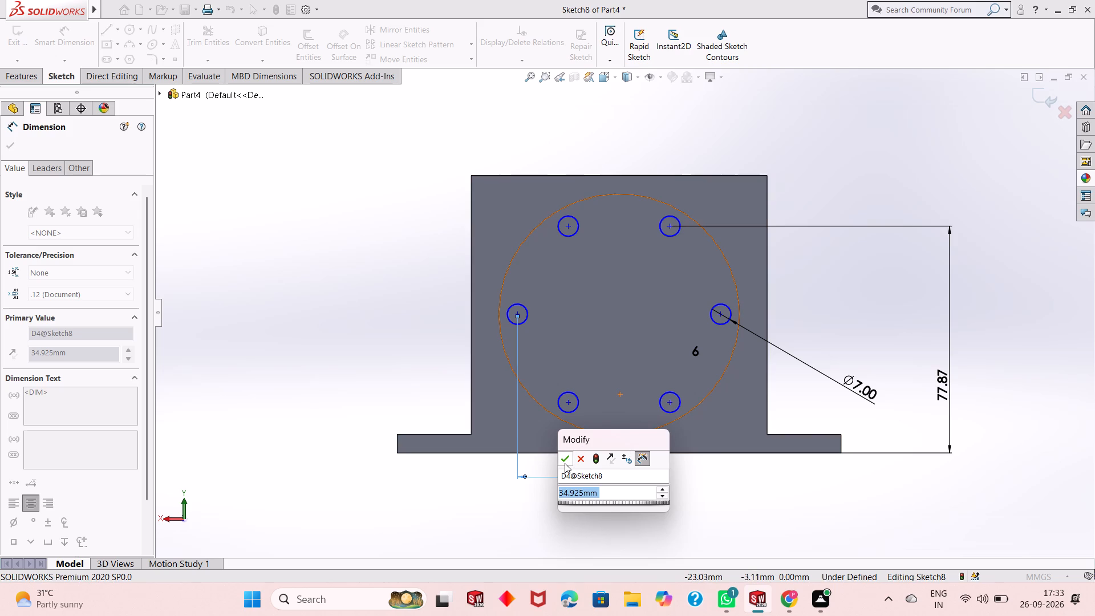
{"action": "left_click", "coordinate": [565, 463]}
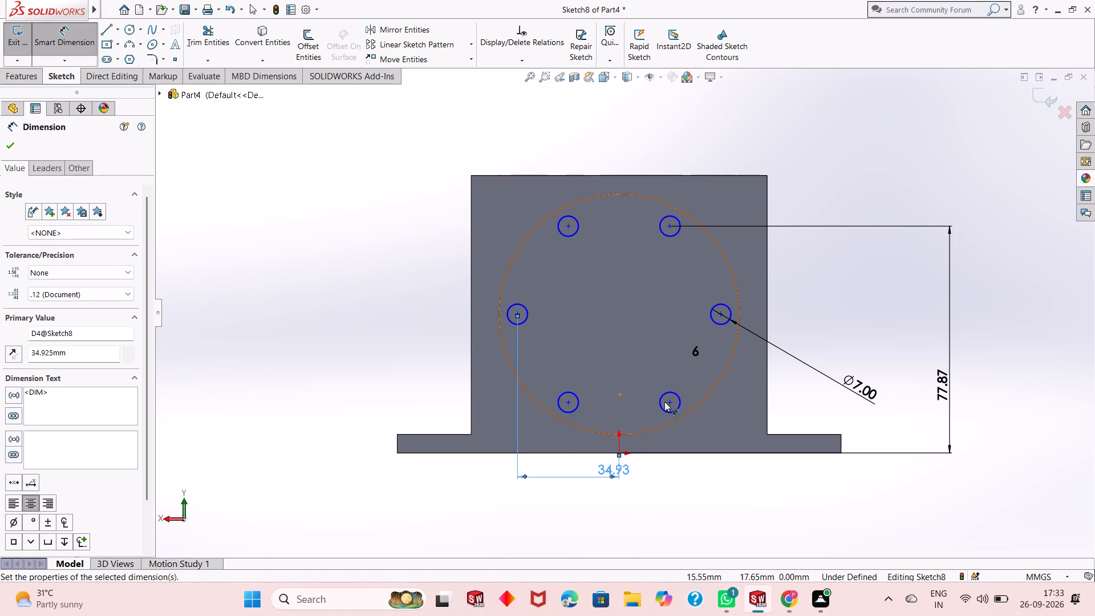
Dimension the horizontal spacing between the lower-right and upper-left hole centres, and the lower-left hole centre's height above the origin, keeping current values.
{"action": "left_click", "coordinate": [671, 404]}
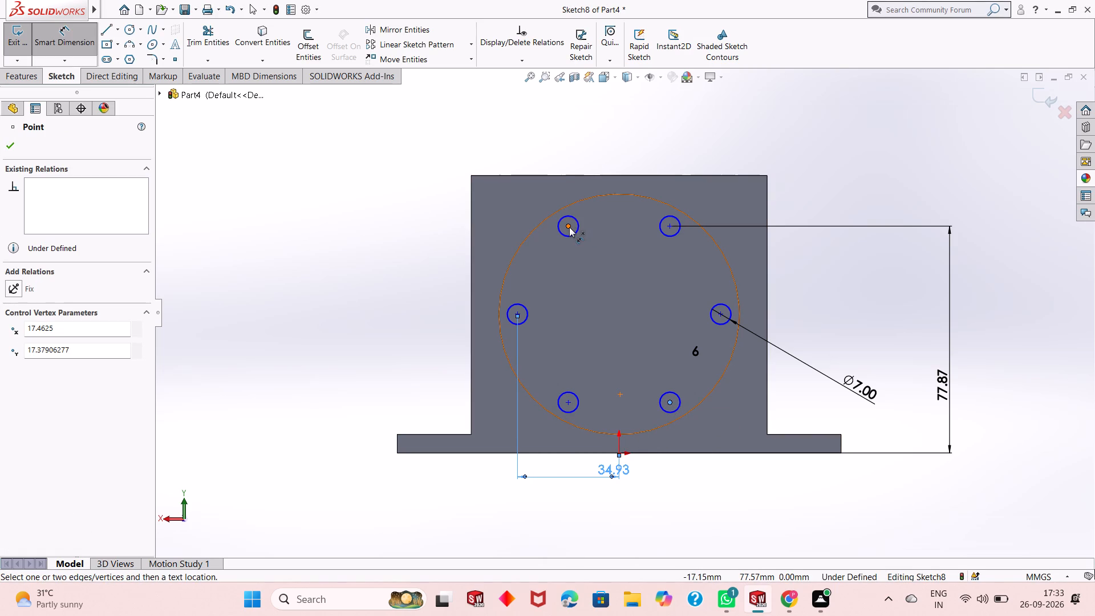
{"action": "left_click", "coordinate": [569, 227]}
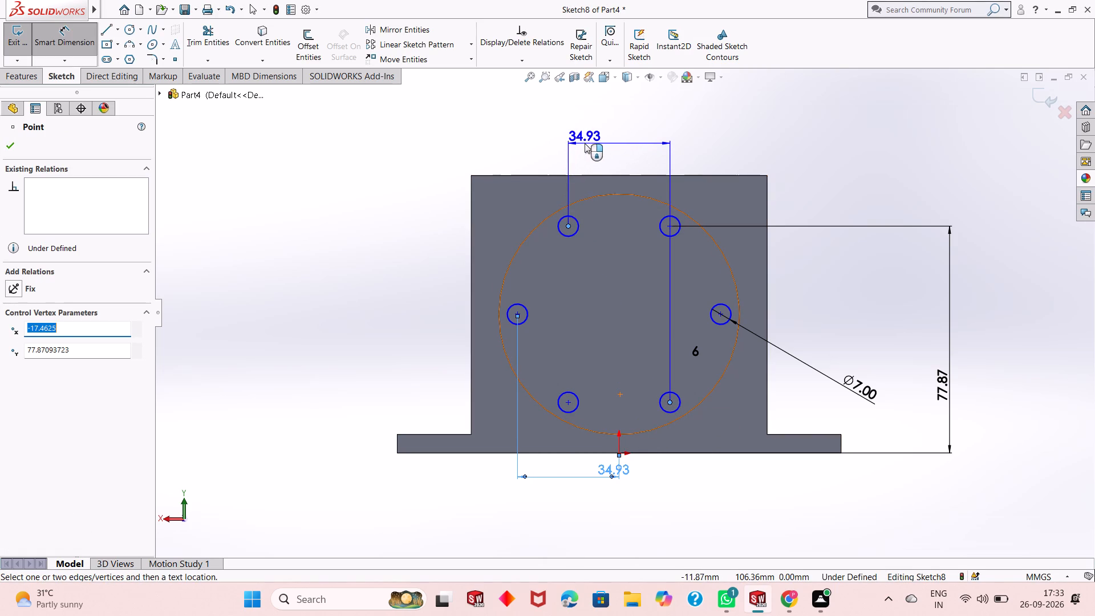
{"action": "left_click", "coordinate": [585, 143]}
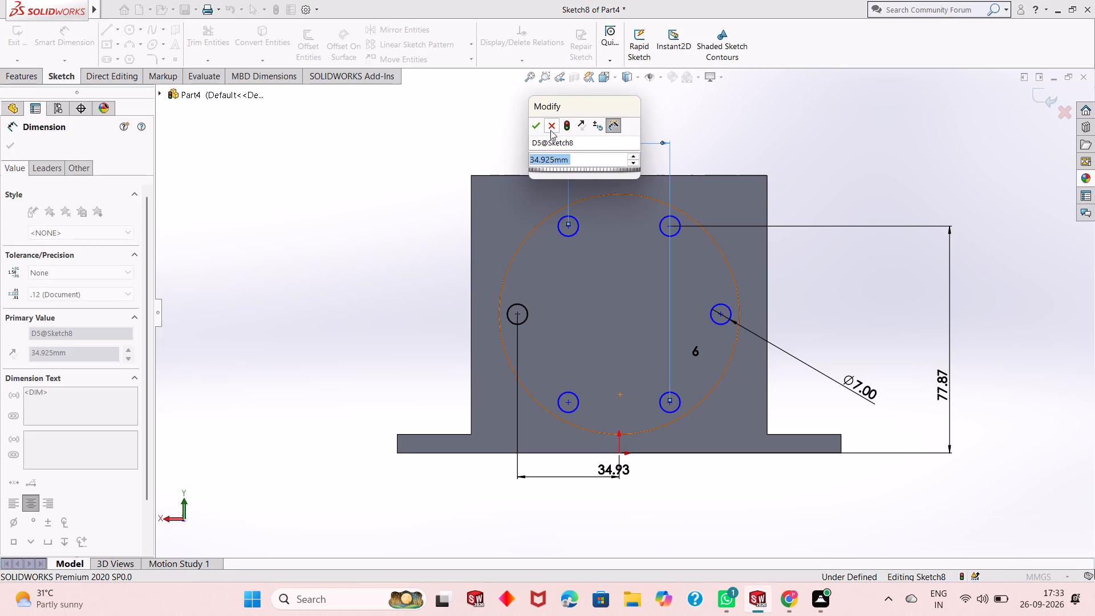
{"action": "left_click", "coordinate": [538, 127]}
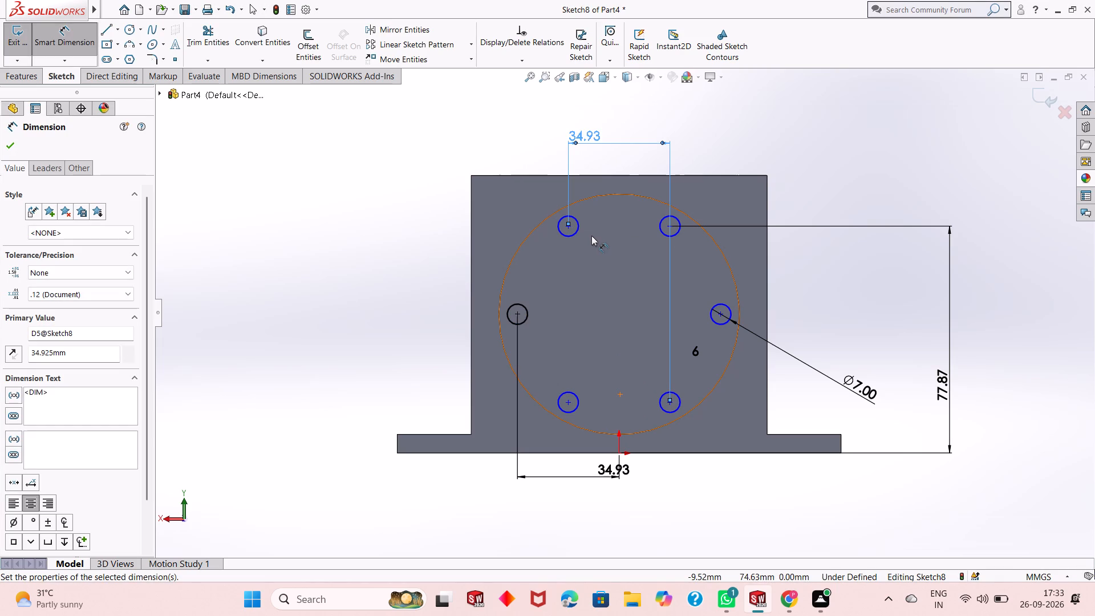
{"action": "left_click", "coordinate": [569, 405]}
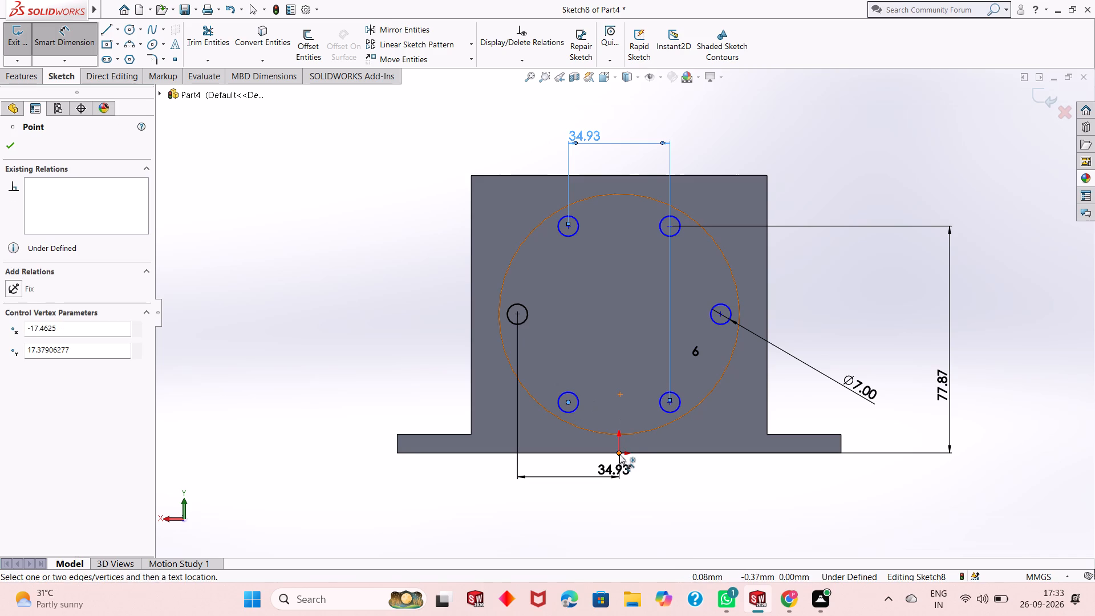
{"action": "left_click", "coordinate": [620, 453]}
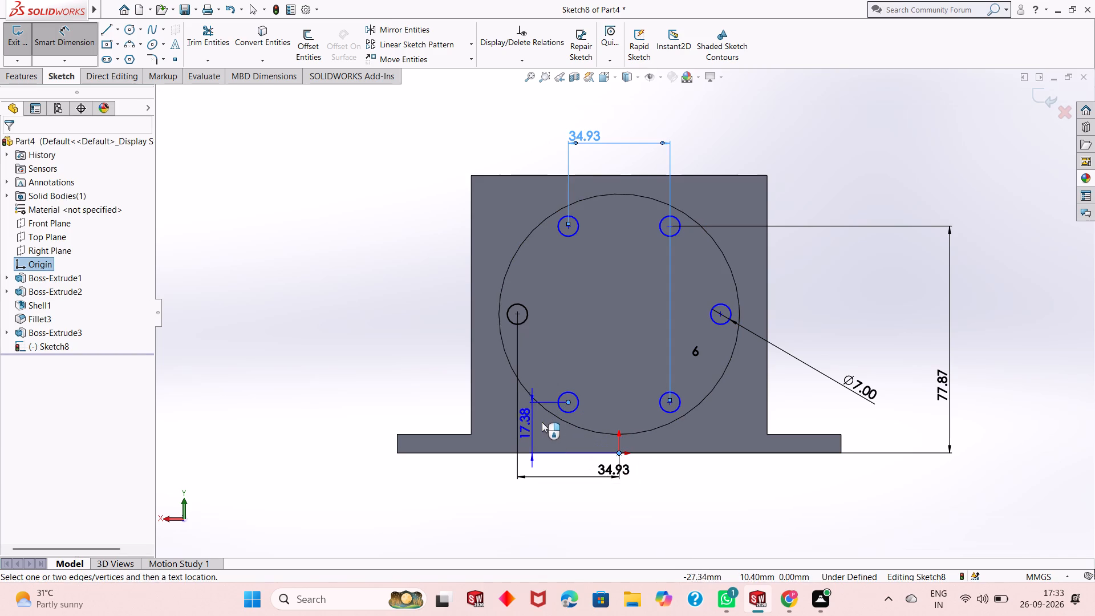
{"action": "left_click", "coordinate": [542, 422]}
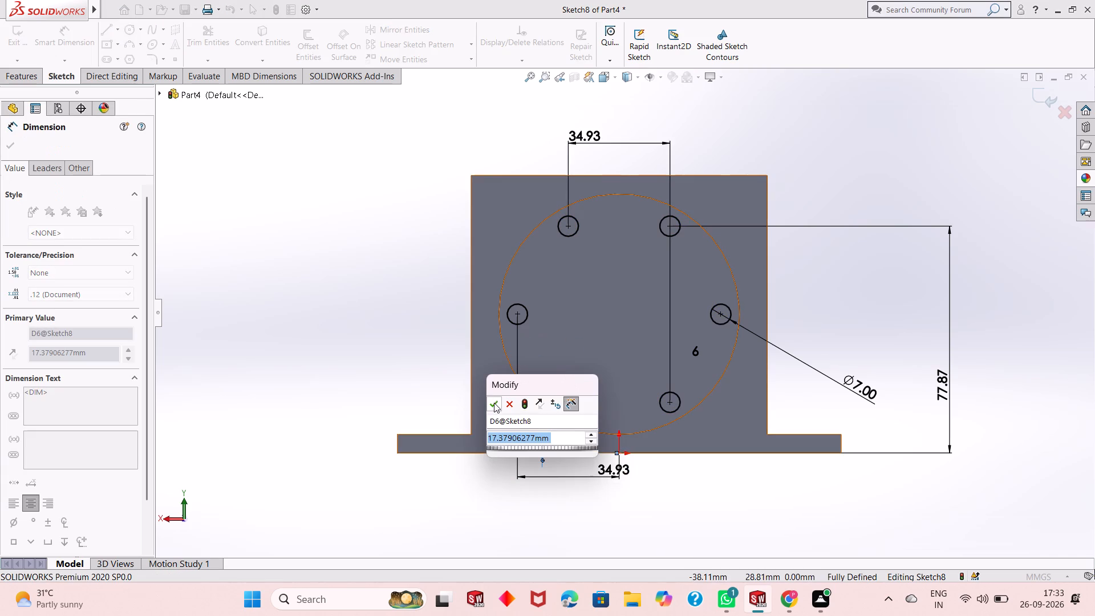
{"action": "left_click", "coordinate": [494, 403]}
{"action": "right_click", "coordinate": [301, 249]}
{"action": "left_click", "coordinate": [330, 284]}
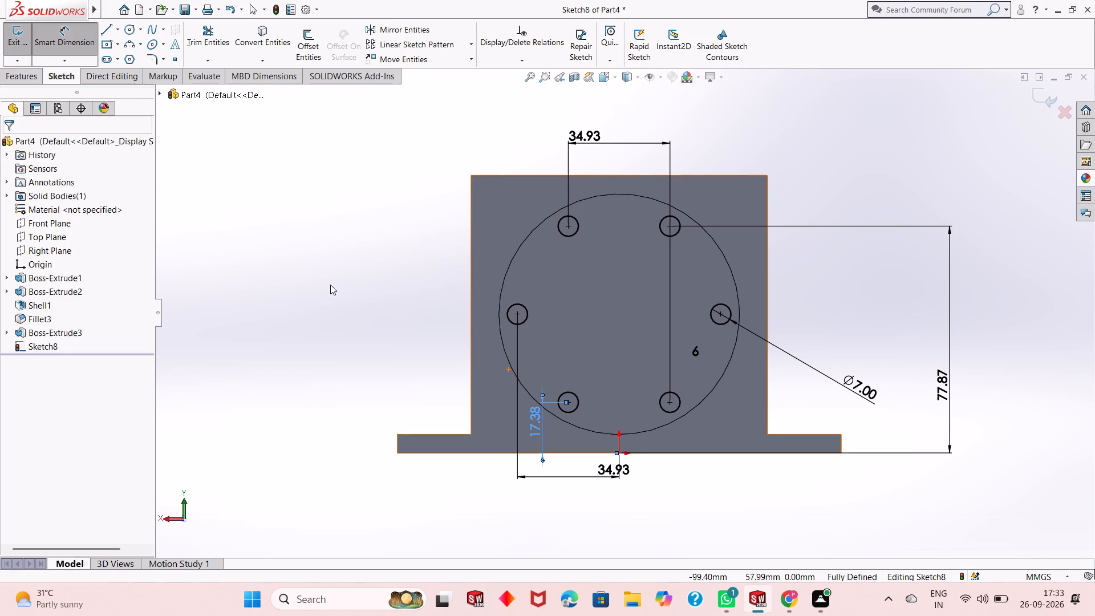
Draw a circle about 37.4 mm in diameter at the centre of the circular boss, inside the hole pattern.
{"action": "middle_click_drag", "start_coordinate": [652, 264], "coordinate": [585, 314]}
{"action": "scroll", "coordinate": [585, 314], "scroll_direction": "up", "scroll_amount": 1}
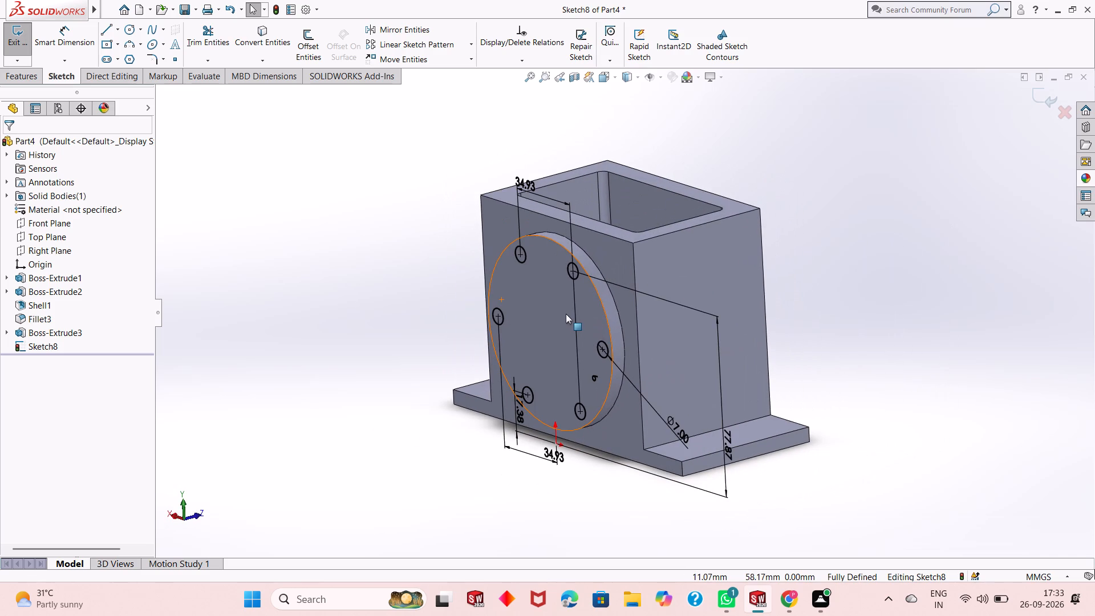
{"action": "key", "text": "ctrl+8"}
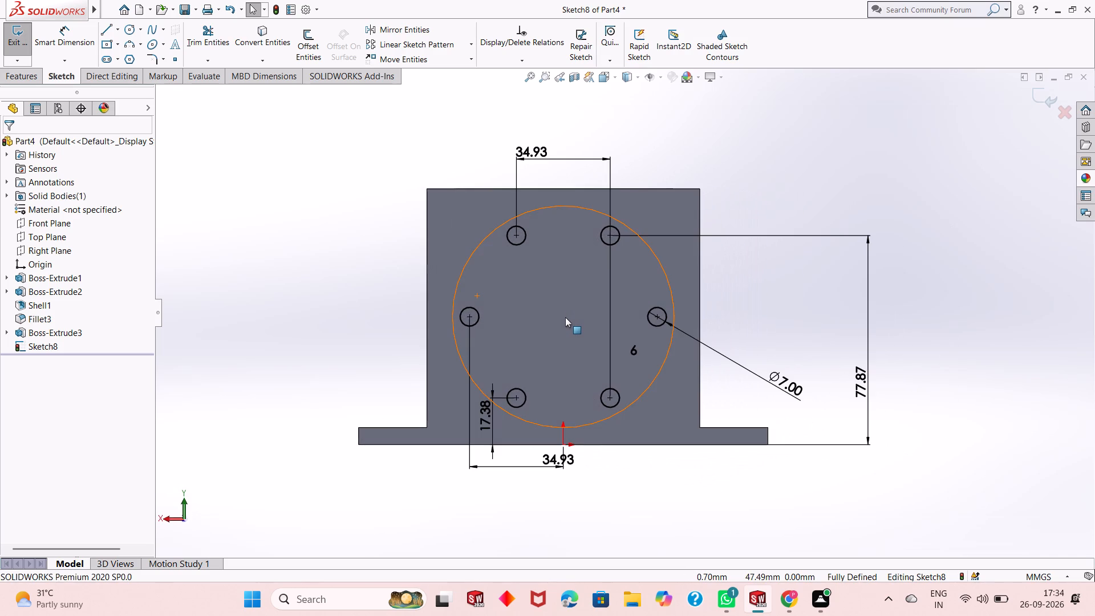
{"action": "left_click", "coordinate": [129, 30]}
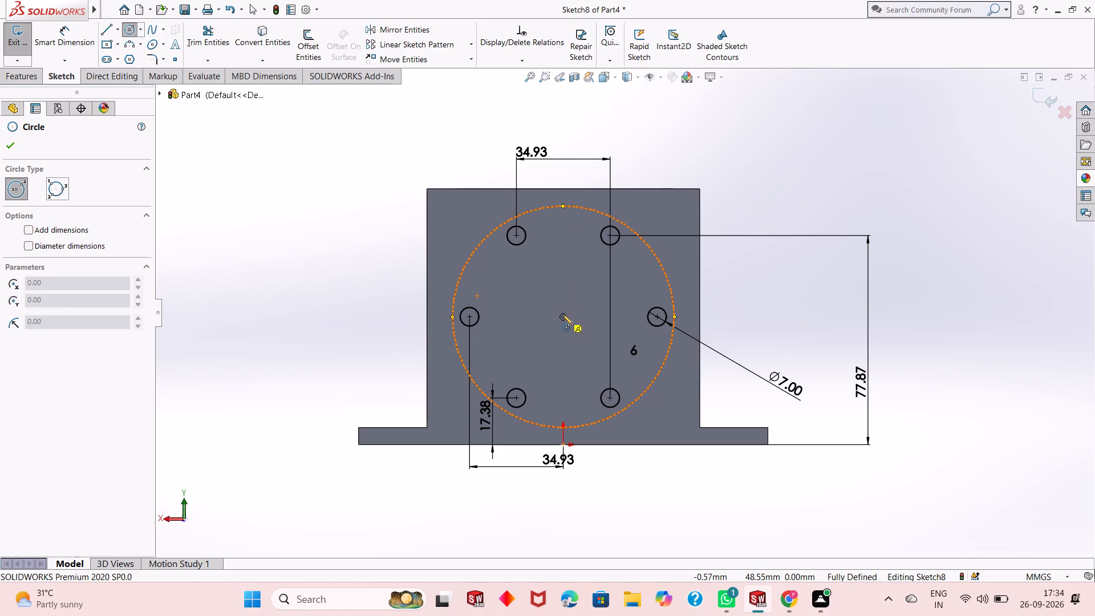
{"action": "left_click", "coordinate": [563, 316]}
{"action": "left_click", "coordinate": [573, 268]}
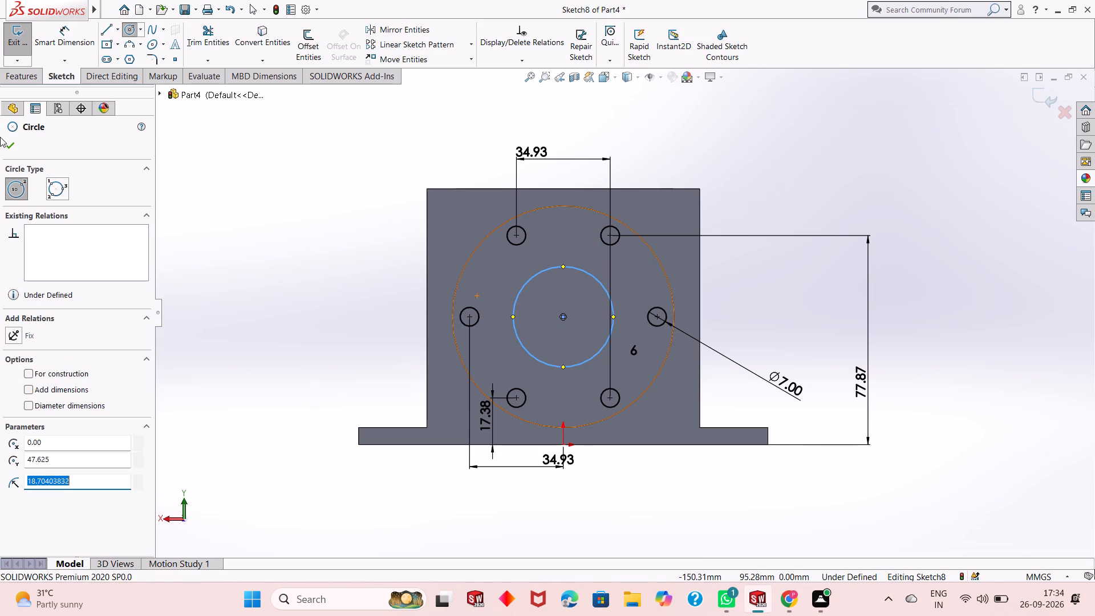
{"action": "left_click", "coordinate": [13, 141]}
Dimension the new central circle's diameter as 57.1 mm.
{"action": "left_click", "coordinate": [76, 40]}
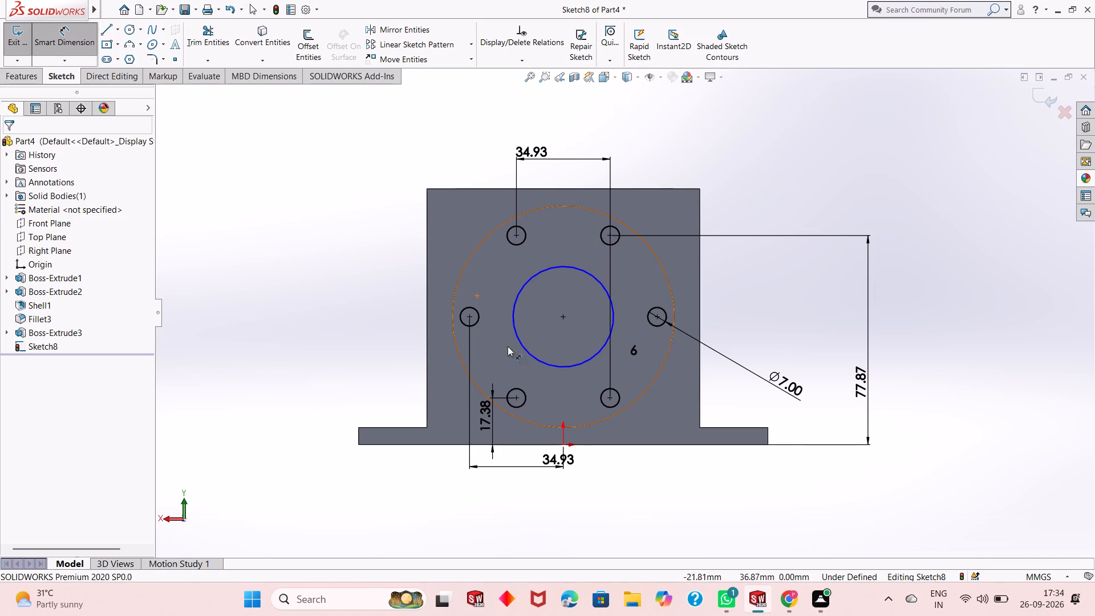
{"action": "left_click", "coordinate": [525, 348]}
{"action": "left_click", "coordinate": [289, 404]}
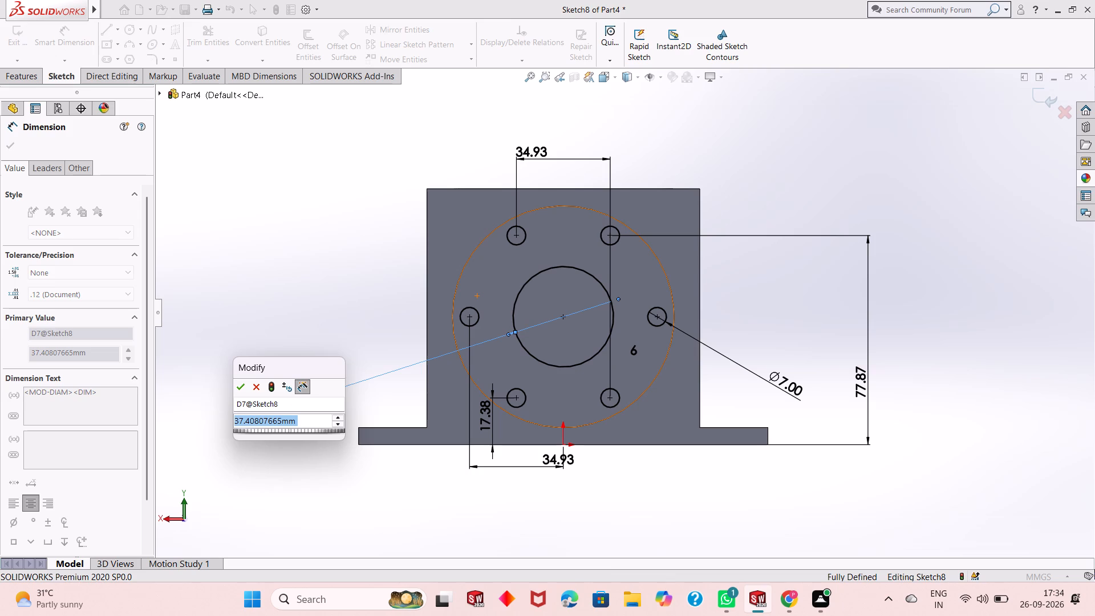
{"action": "type", "text": "57.1"}
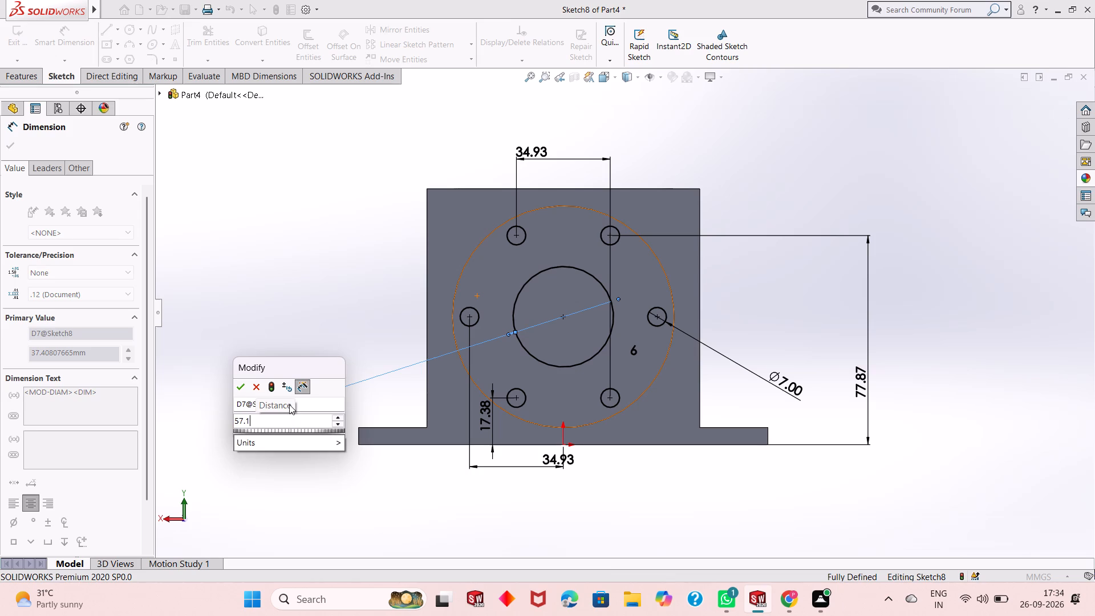
{"action": "key", "text": "Return"}
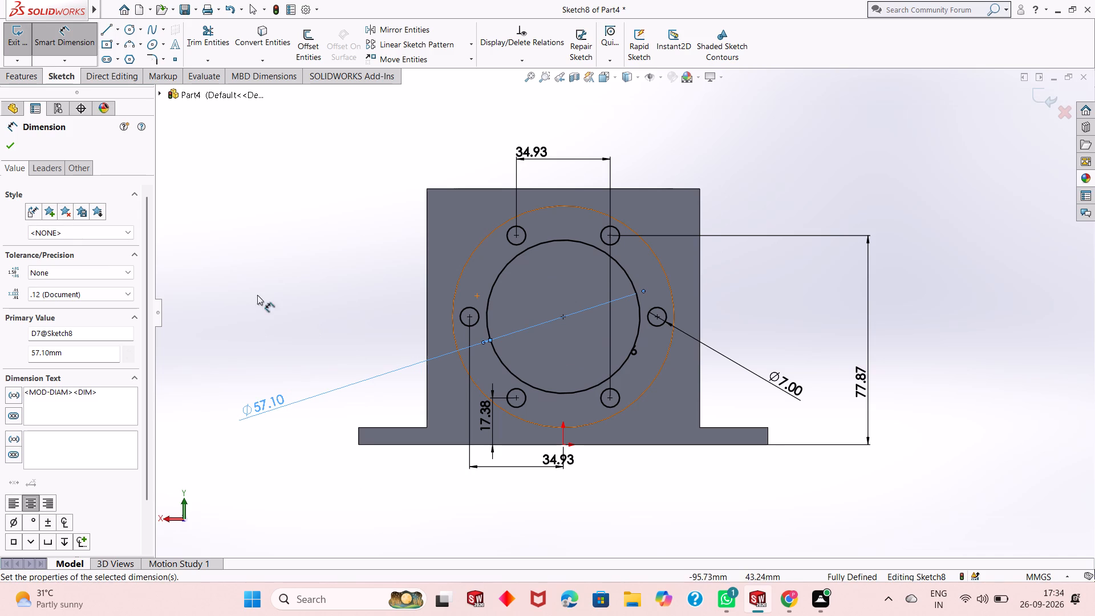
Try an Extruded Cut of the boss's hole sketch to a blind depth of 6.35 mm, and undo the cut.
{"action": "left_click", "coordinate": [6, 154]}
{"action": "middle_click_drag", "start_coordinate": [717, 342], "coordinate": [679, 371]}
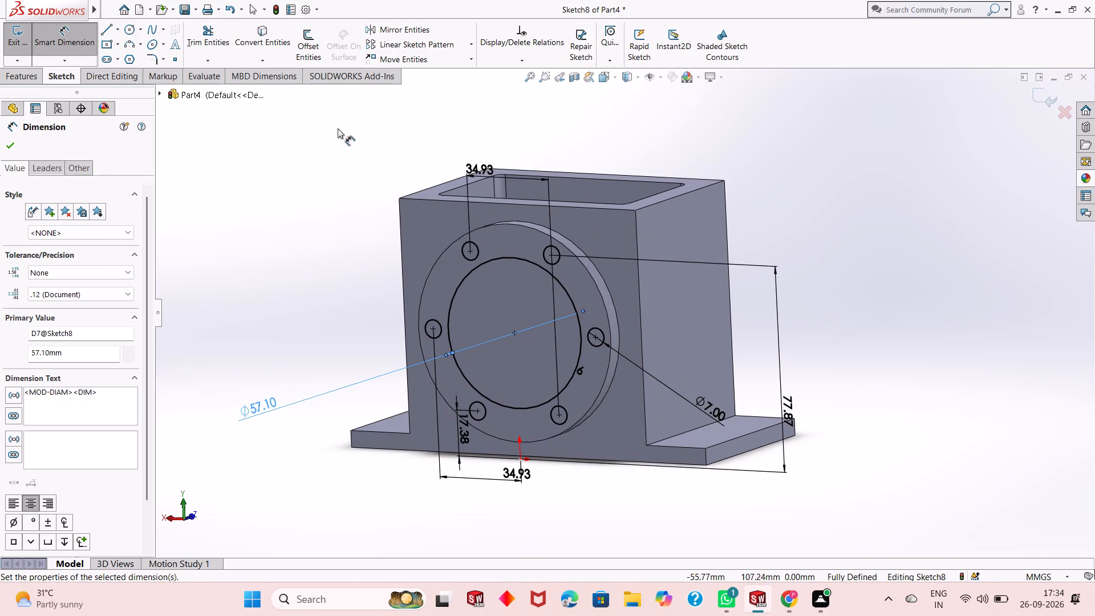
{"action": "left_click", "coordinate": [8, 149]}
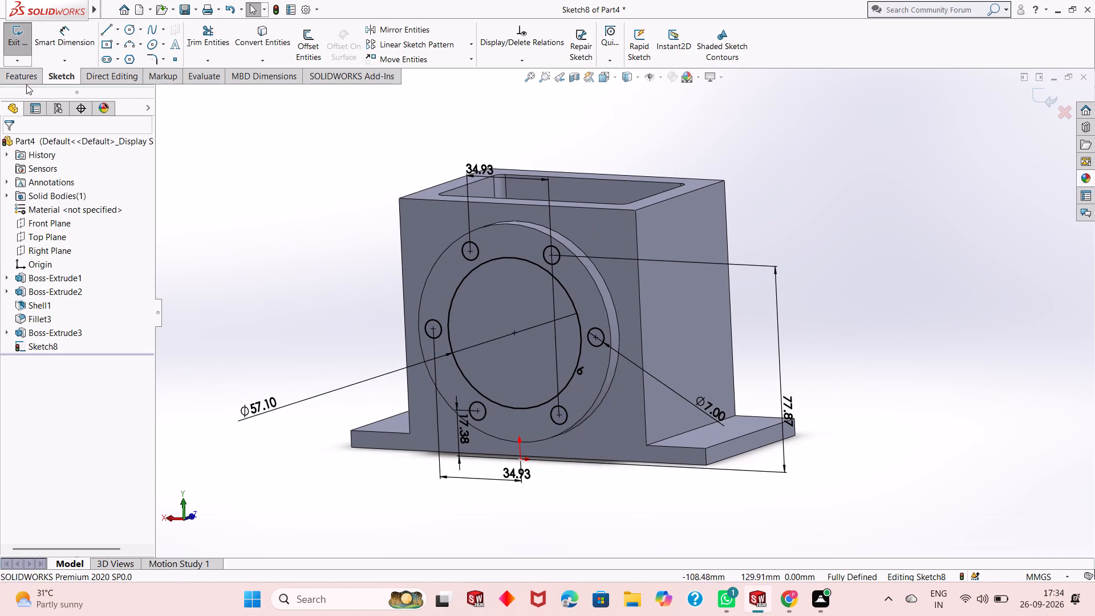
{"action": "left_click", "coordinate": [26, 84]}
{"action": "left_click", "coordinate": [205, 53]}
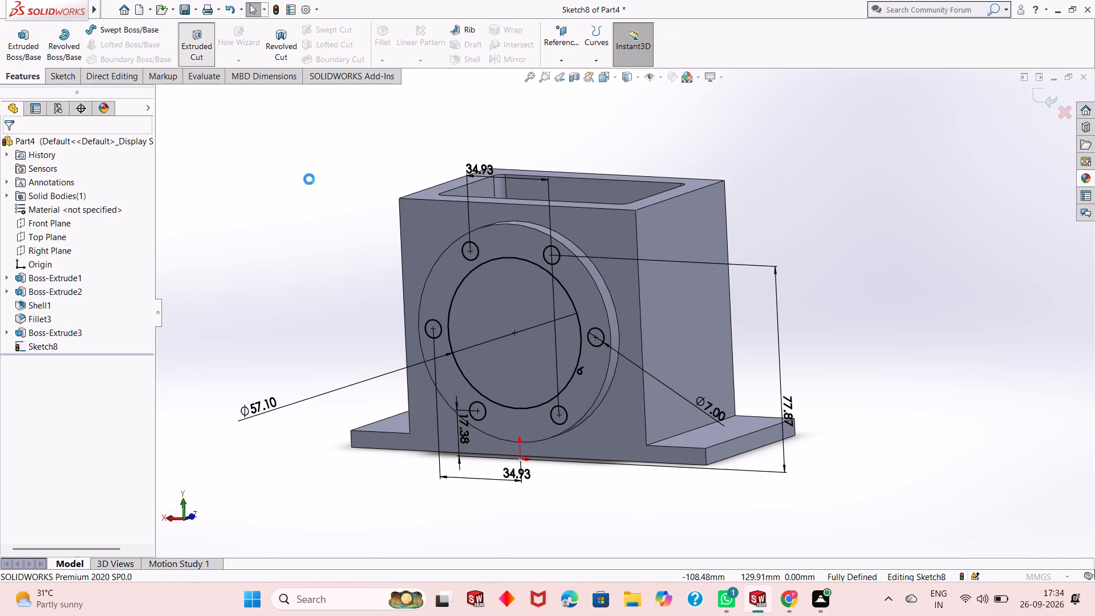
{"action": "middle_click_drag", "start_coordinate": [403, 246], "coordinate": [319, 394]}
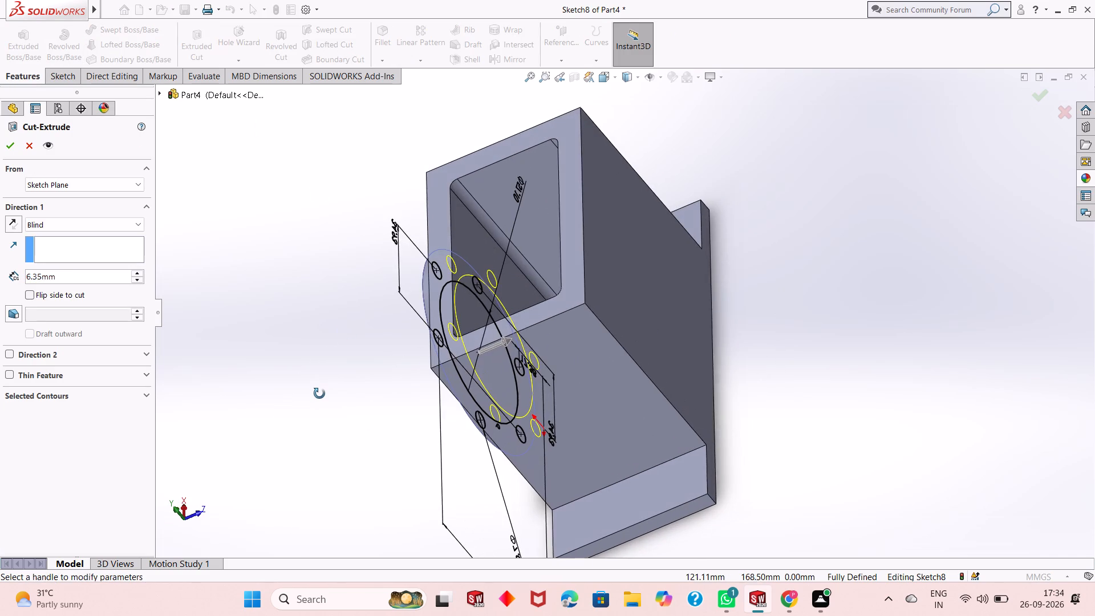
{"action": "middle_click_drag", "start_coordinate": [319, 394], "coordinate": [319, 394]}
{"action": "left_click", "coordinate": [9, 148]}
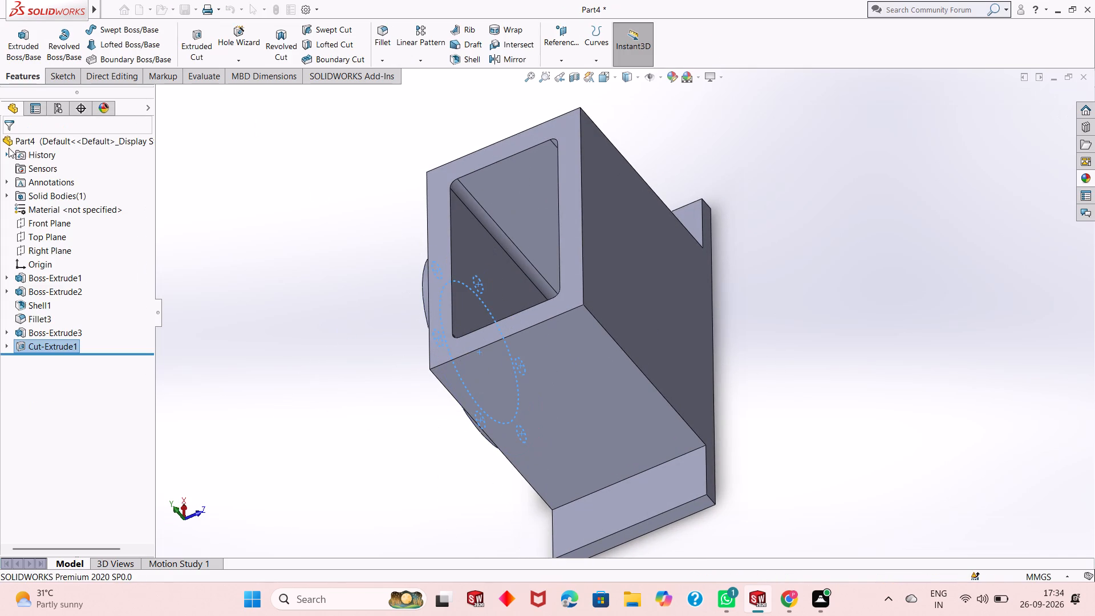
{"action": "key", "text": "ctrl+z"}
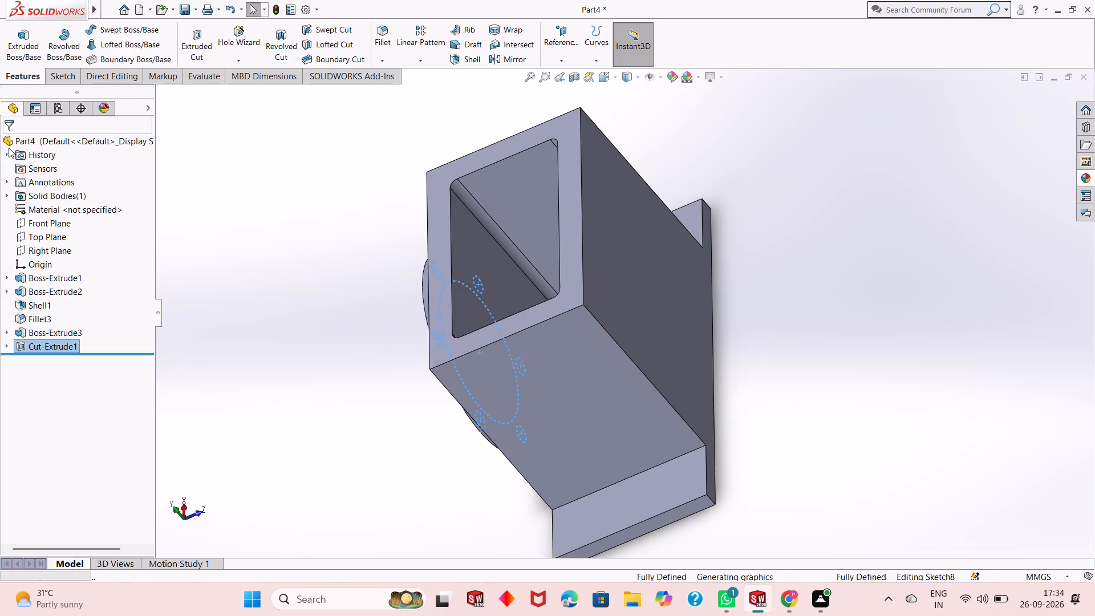
Cut the six small holes and the central circle into the boss with a blind depth of 20 mm.
{"action": "left_click", "coordinate": [29, 75]}
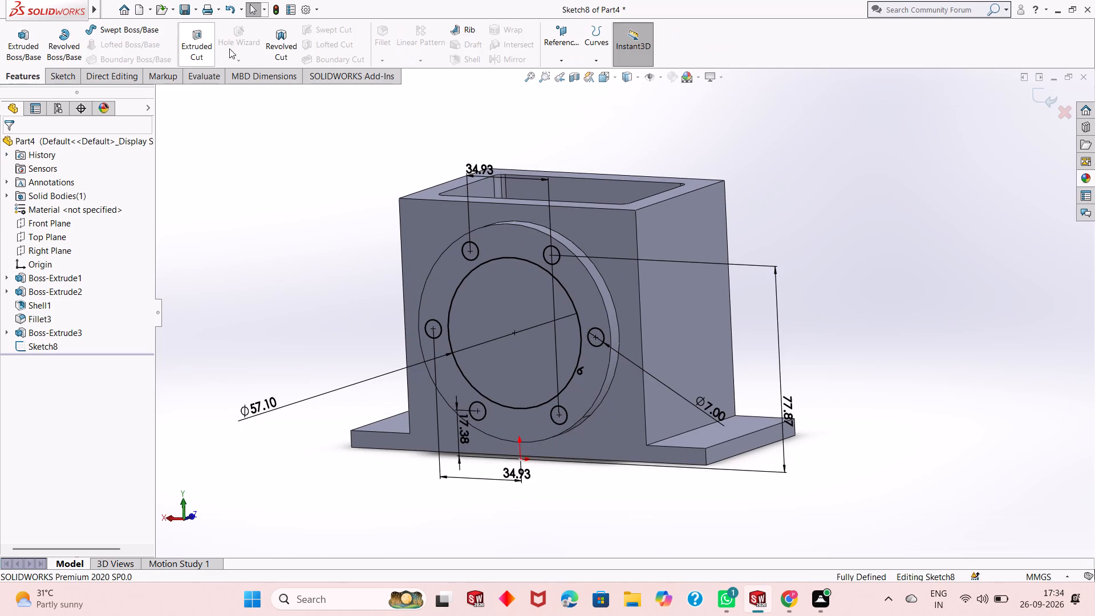
{"action": "left_click", "coordinate": [185, 52]}
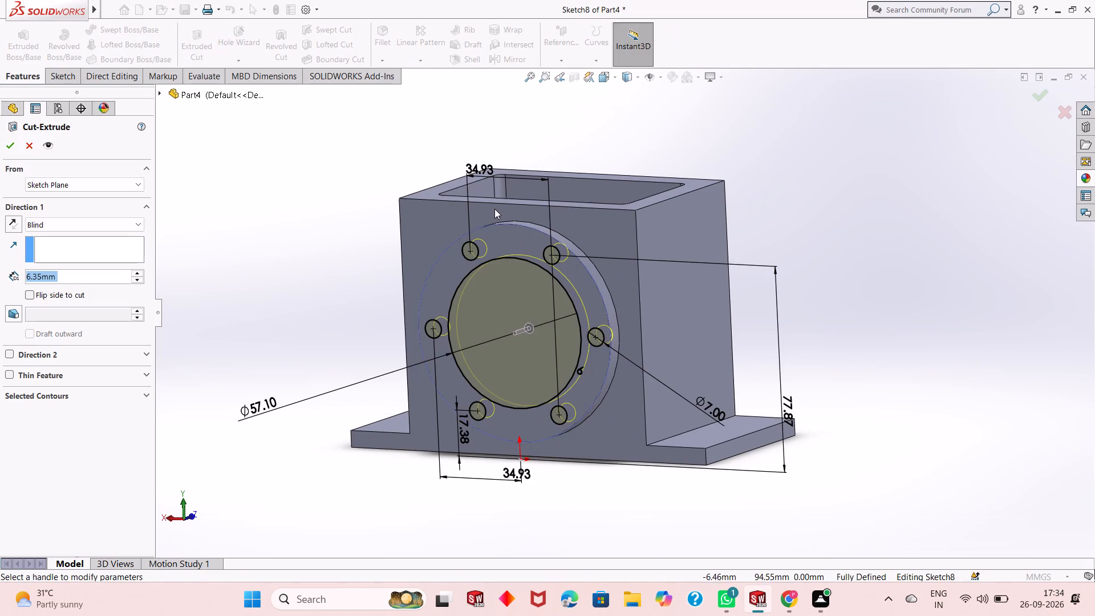
{"action": "middle_click_drag", "start_coordinate": [495, 210], "coordinate": [419, 342]}
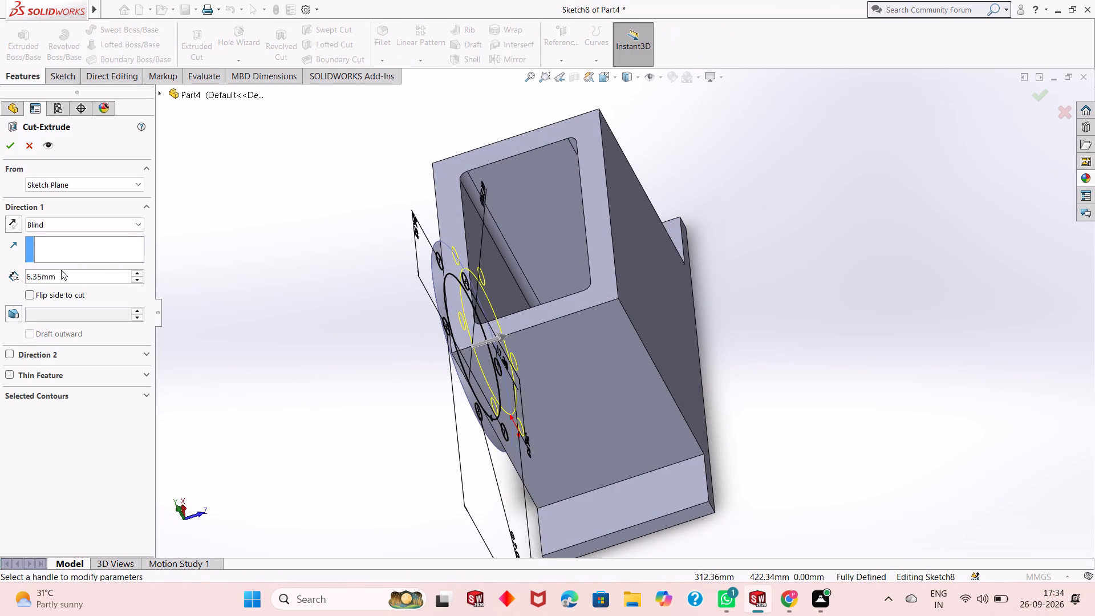
{"action": "double_click", "coordinate": [61, 272]}
{"action": "double_click", "coordinate": [61, 273]}
{"action": "key", "text": "8"}
{"action": "key", "text": "Return"}
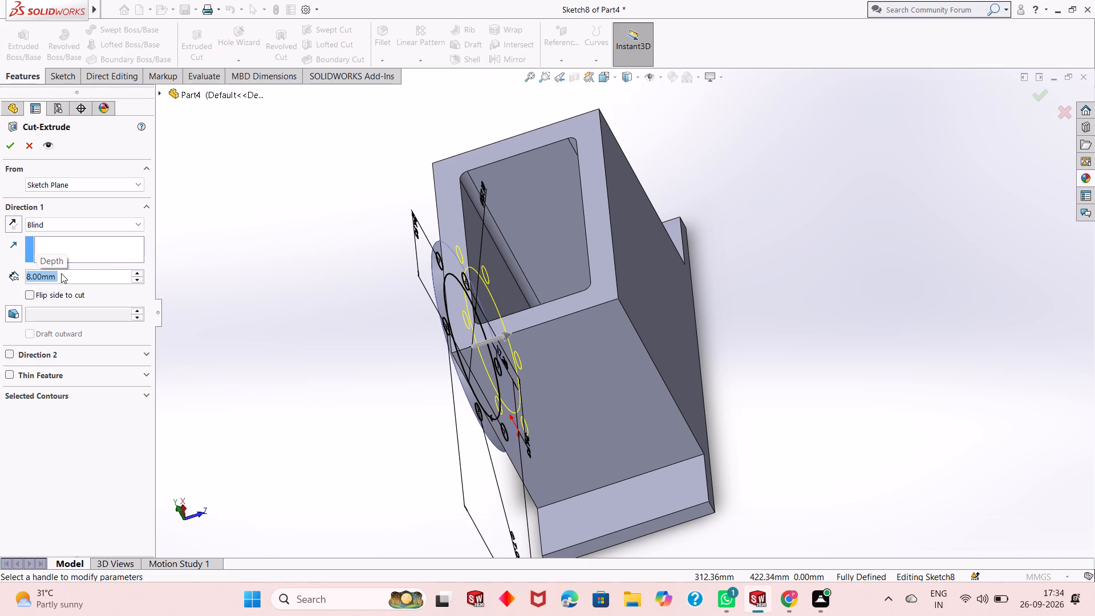
{"action": "double_click", "coordinate": [61, 273]}
{"action": "type", "text": "10"}
{"action": "key", "text": "Return"}
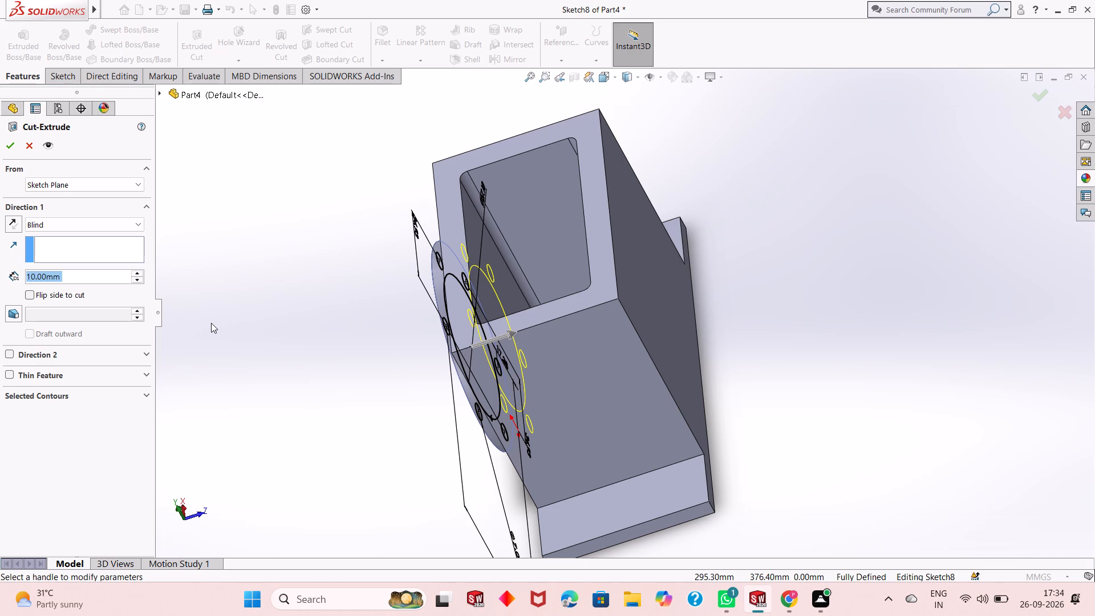
{"action": "type", "text": "20"}
{"action": "key", "text": "Return"}
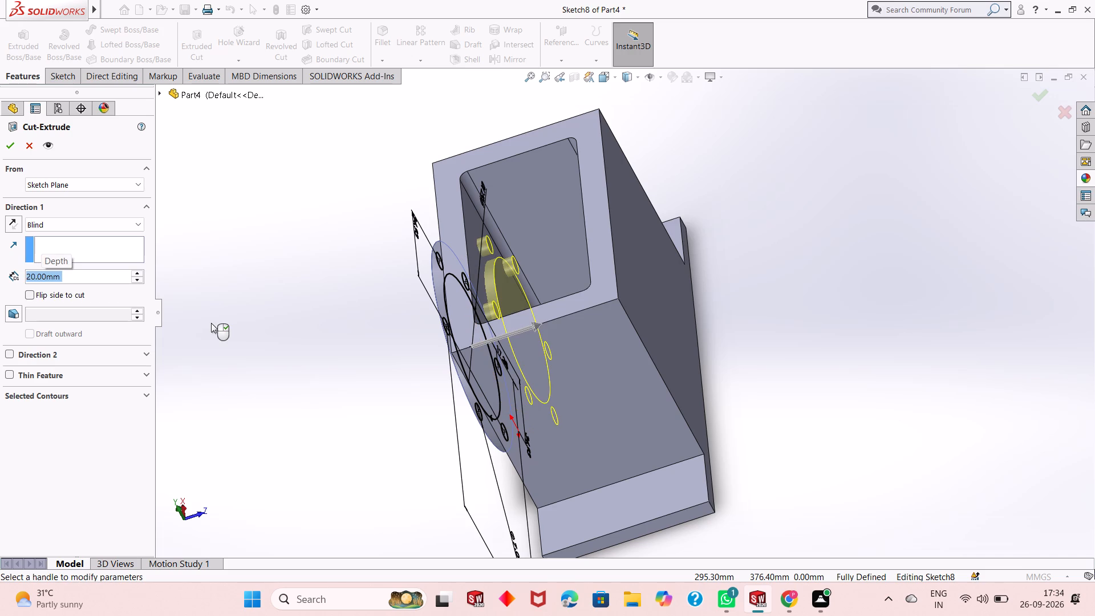
{"action": "left_click", "coordinate": [10, 148]}
Inspect the cut holes and central bore in the circular boss from several angles.
{"action": "left_click", "coordinate": [378, 321]}
{"action": "middle_click_drag", "start_coordinate": [538, 354], "coordinate": [638, 242]}
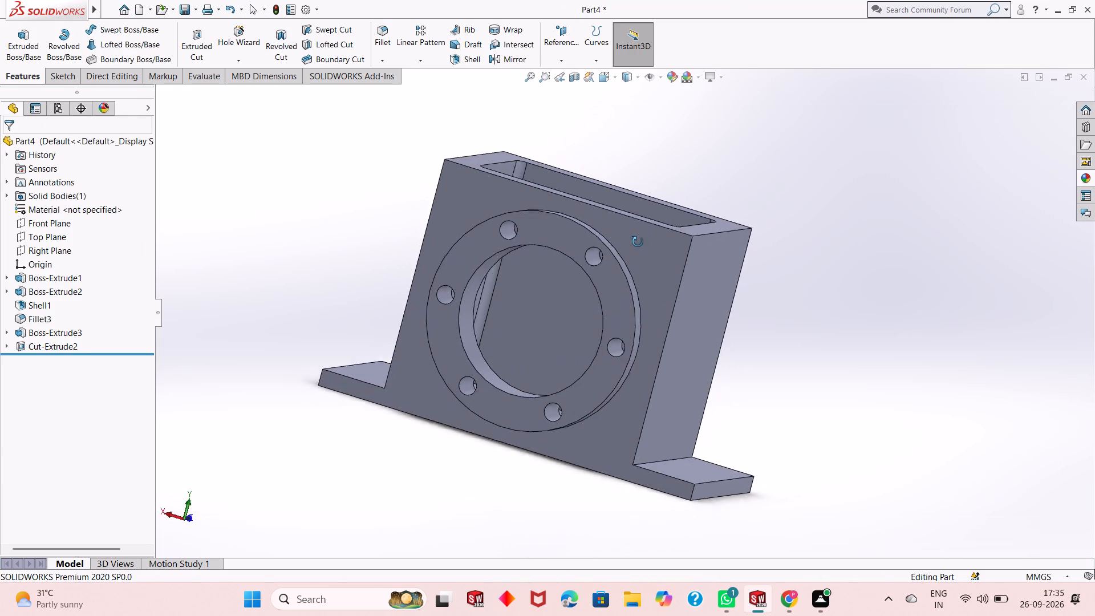
{"action": "middle_click_drag", "start_coordinate": [638, 242], "coordinate": [596, 258]}
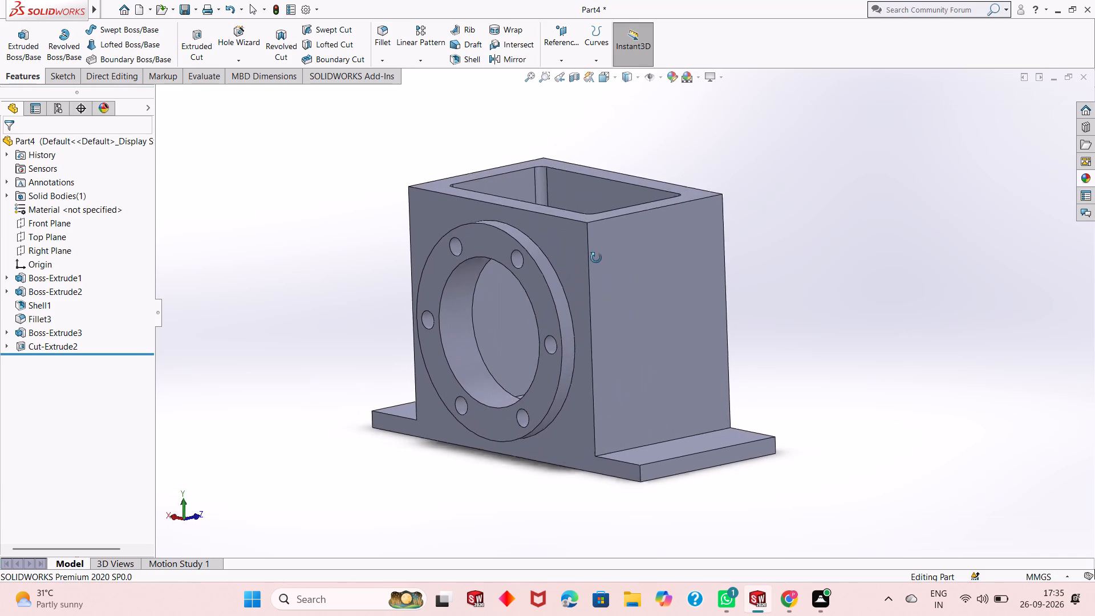
{"action": "middle_click_drag", "start_coordinate": [596, 258], "coordinate": [594, 265]}
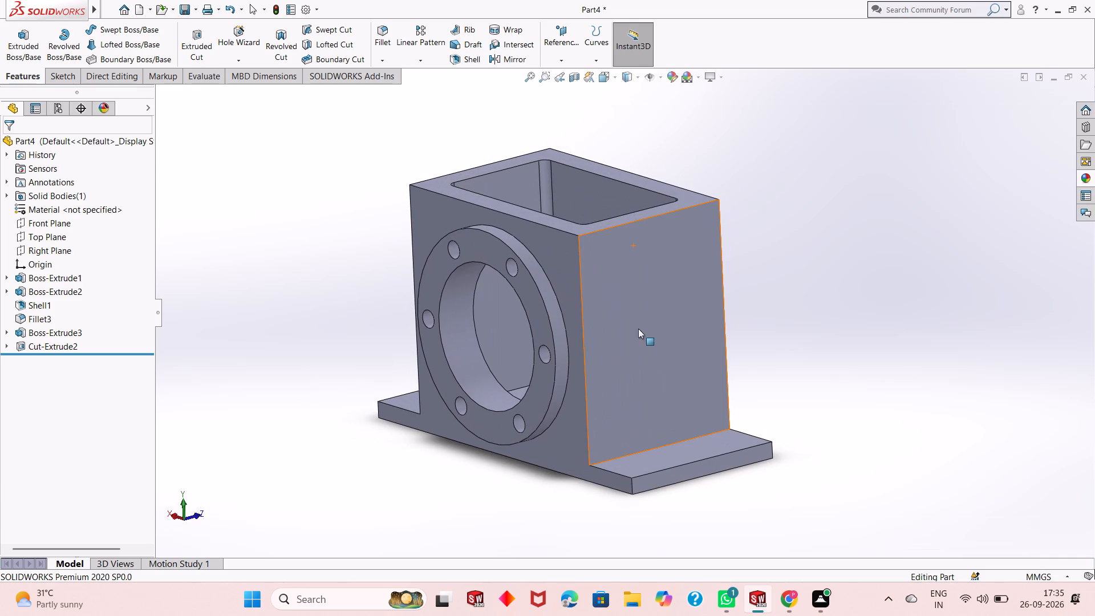
{"action": "middle_click", "coordinate": [603, 363]}
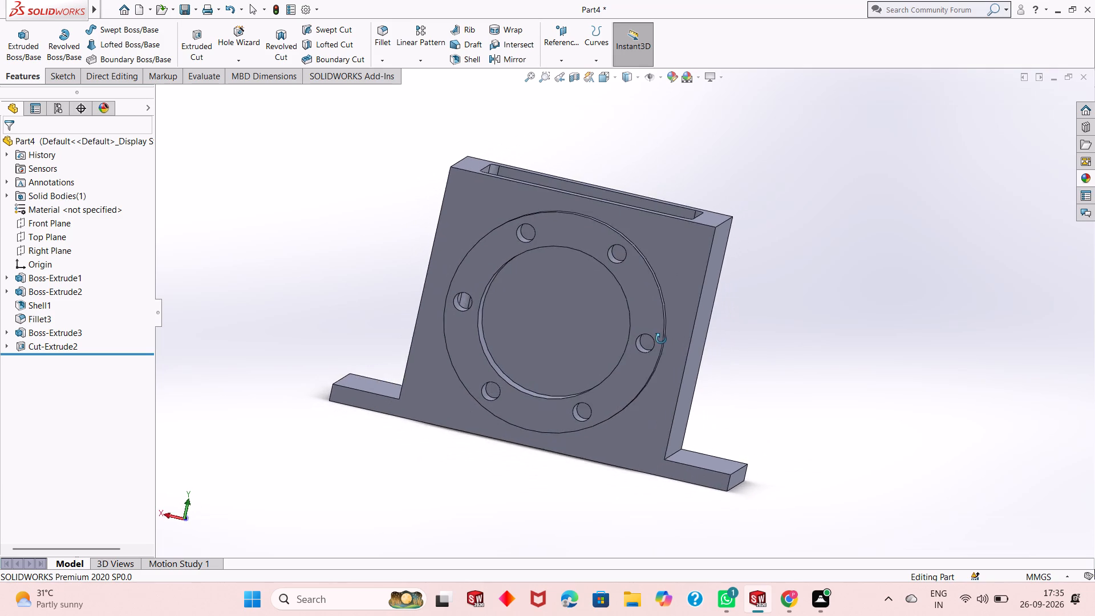
{"action": "scroll", "coordinate": [562, 298], "scroll_direction": "down", "scroll_amount": 2}
{"action": "middle_click_drag", "start_coordinate": [561, 297], "coordinate": [564, 260]}
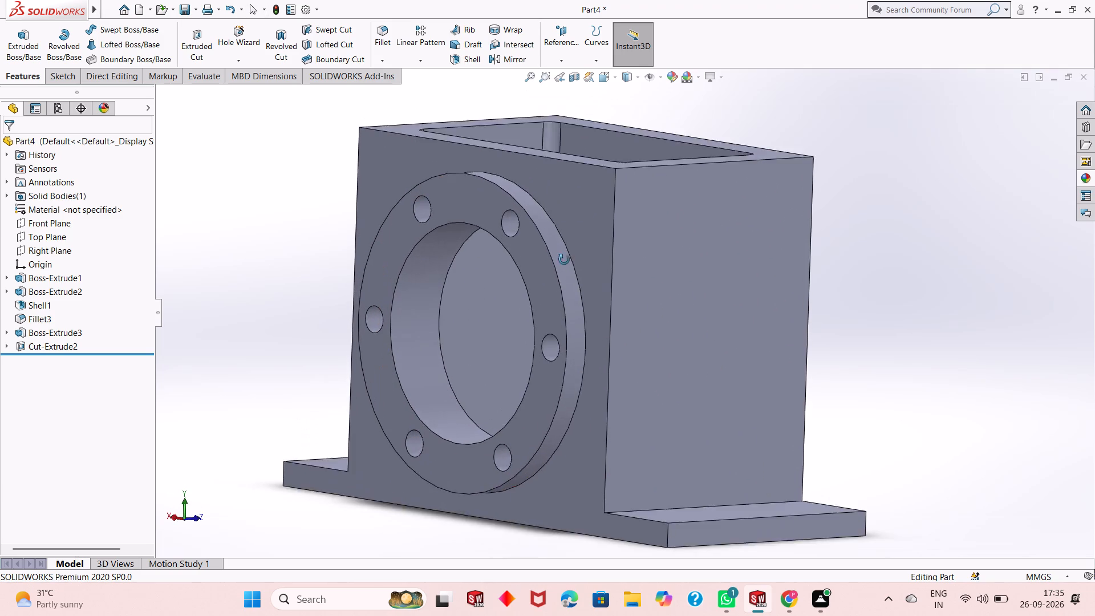
{"action": "middle_click_drag", "start_coordinate": [564, 260], "coordinate": [582, 288]}
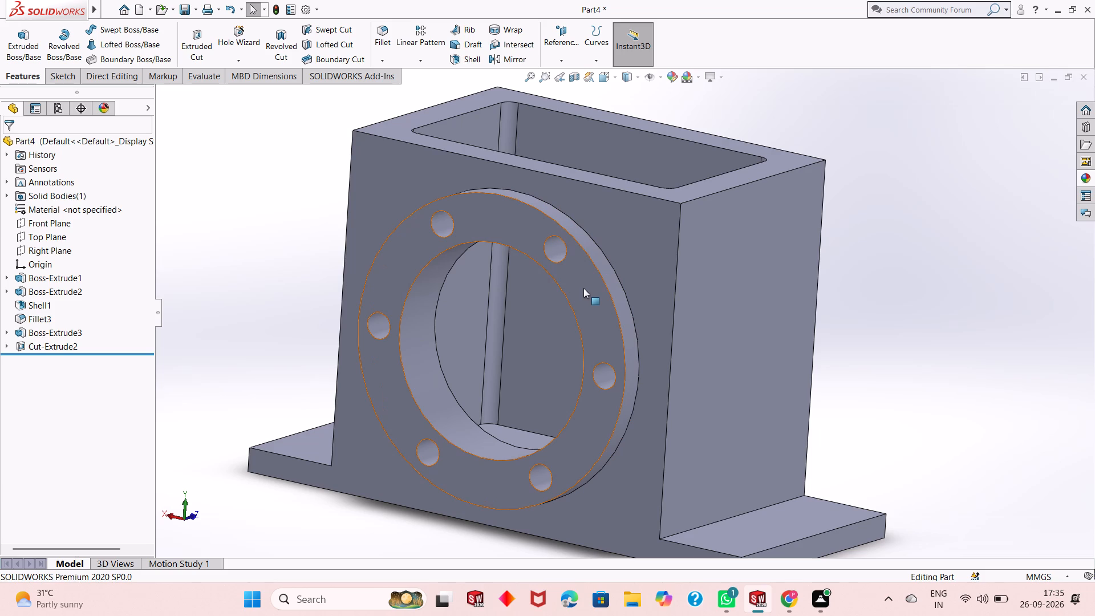
Start a Thread feature of type Metric Die with size M12x1.25.
{"action": "left_click", "coordinate": [252, 66]}
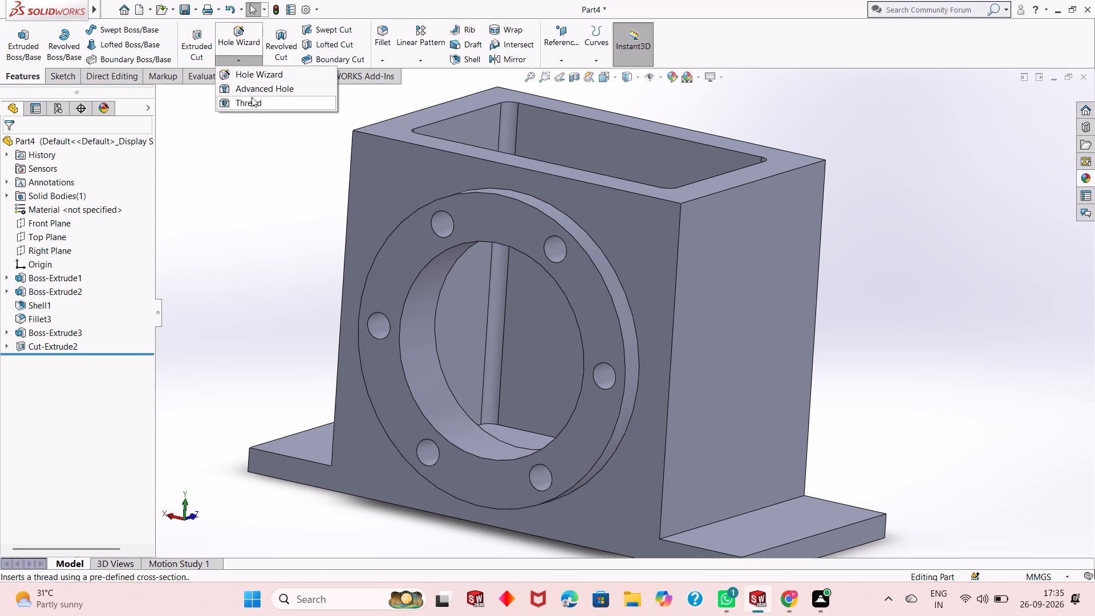
{"action": "left_click", "coordinate": [252, 98]}
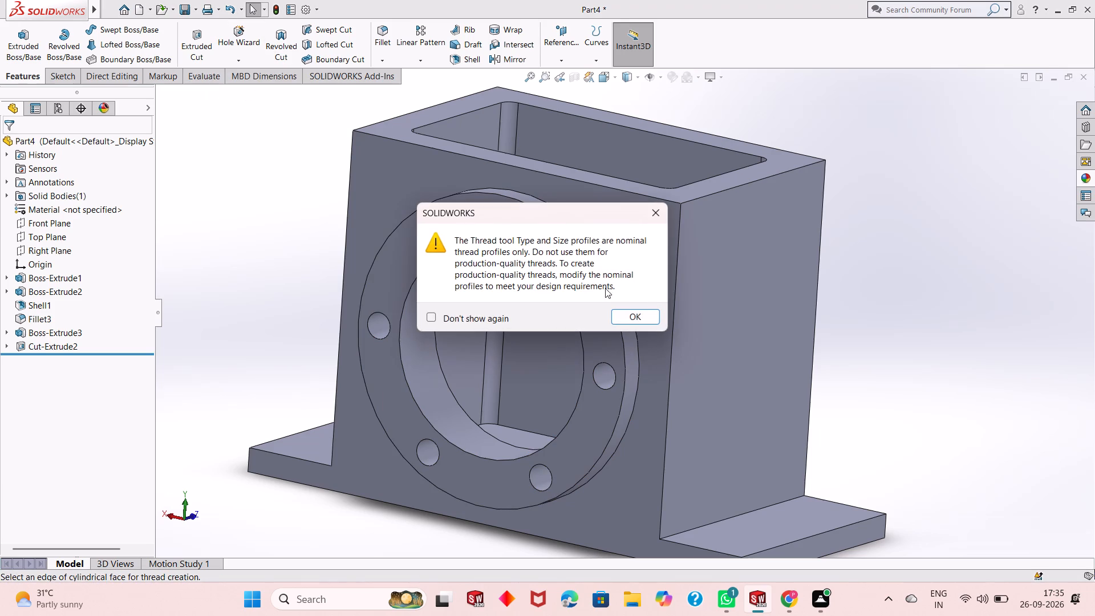
{"action": "left_click", "coordinate": [644, 320]}
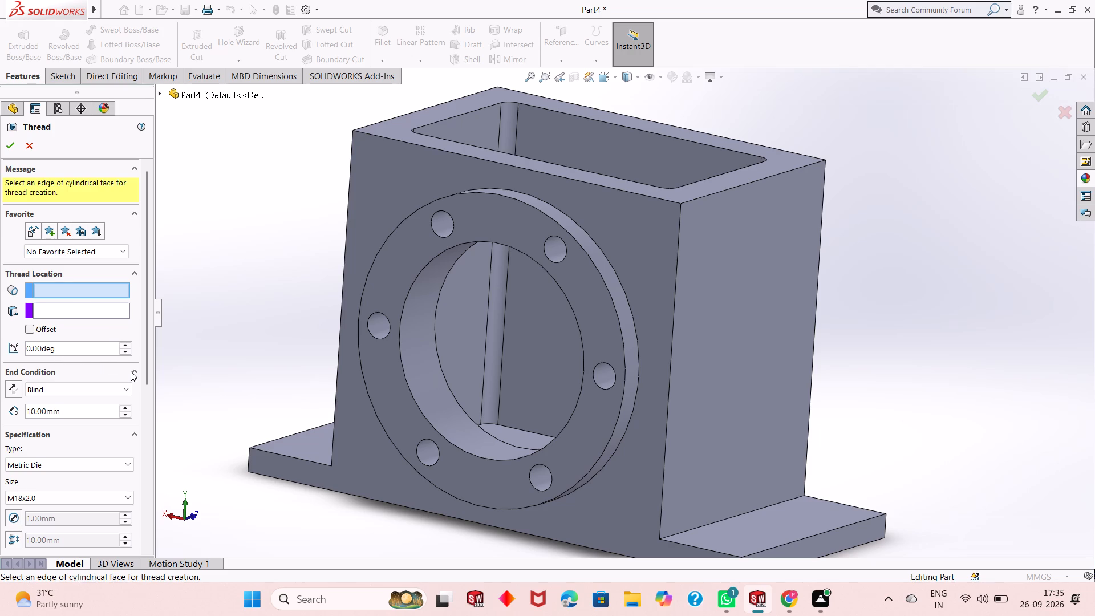
{"action": "scroll", "coordinate": [149, 392], "scroll_direction": "down", "scroll_amount": 4}
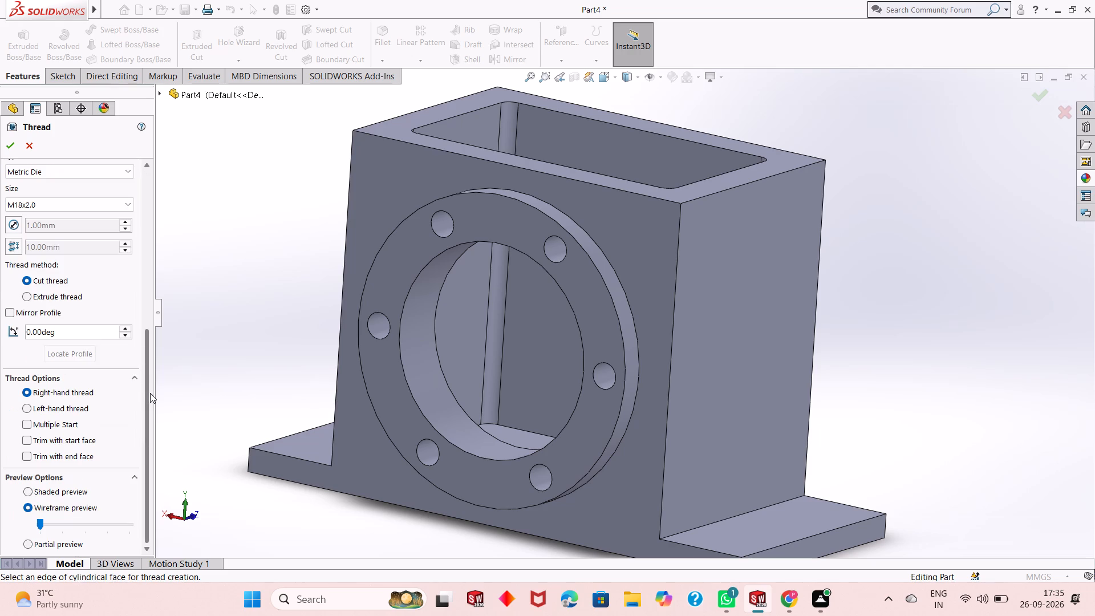
{"action": "scroll", "coordinate": [150, 393], "scroll_direction": "up", "scroll_amount": 1}
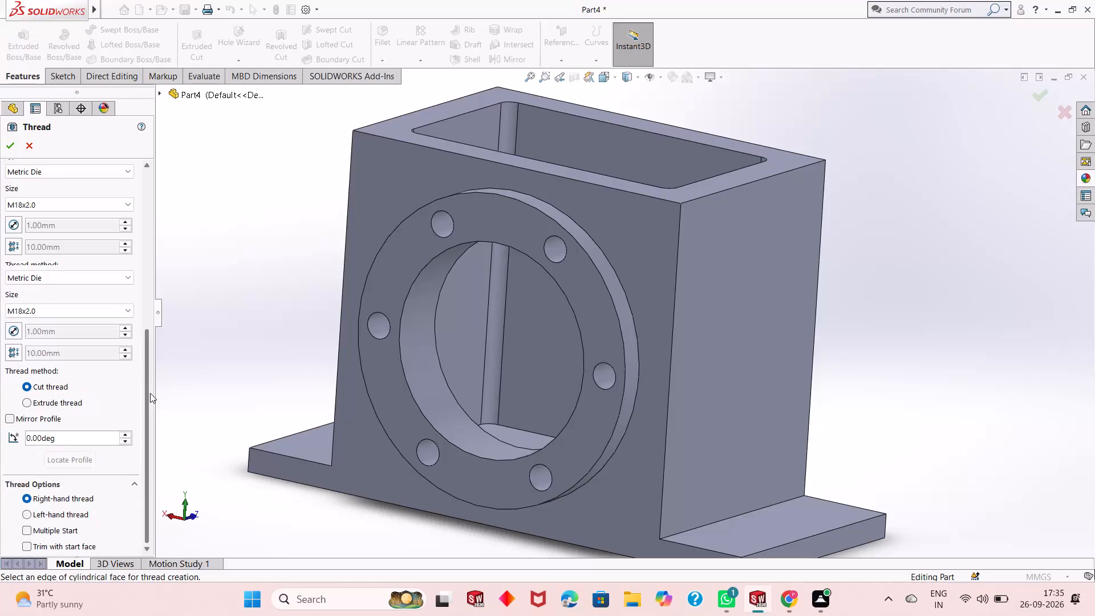
{"action": "scroll", "coordinate": [150, 393], "scroll_direction": "up", "scroll_amount": 2}
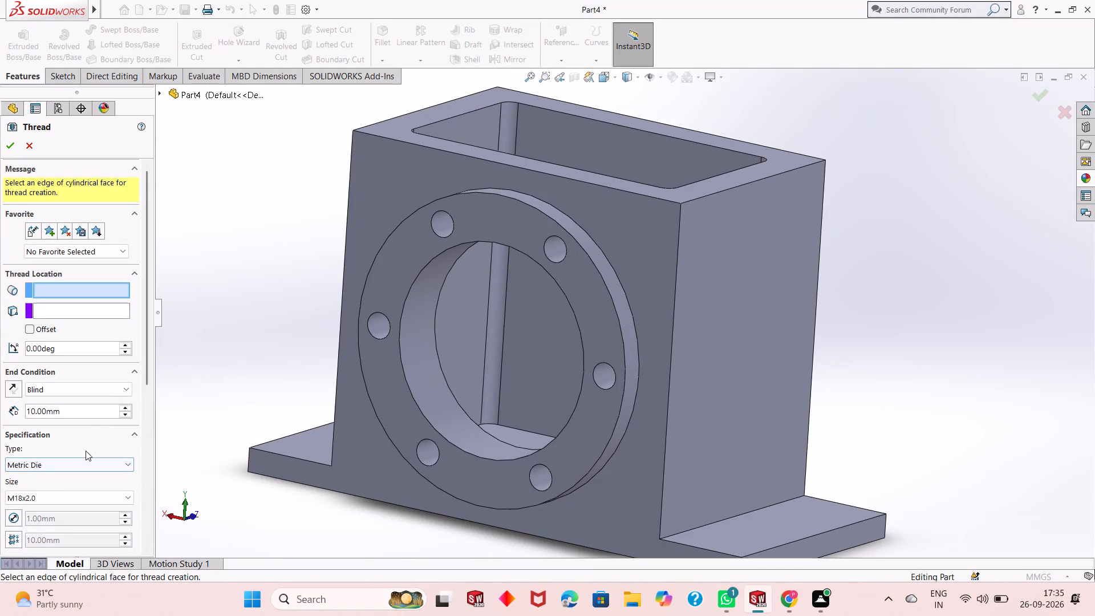
{"action": "scroll", "coordinate": [145, 437], "scroll_direction": "down", "scroll_amount": 2}
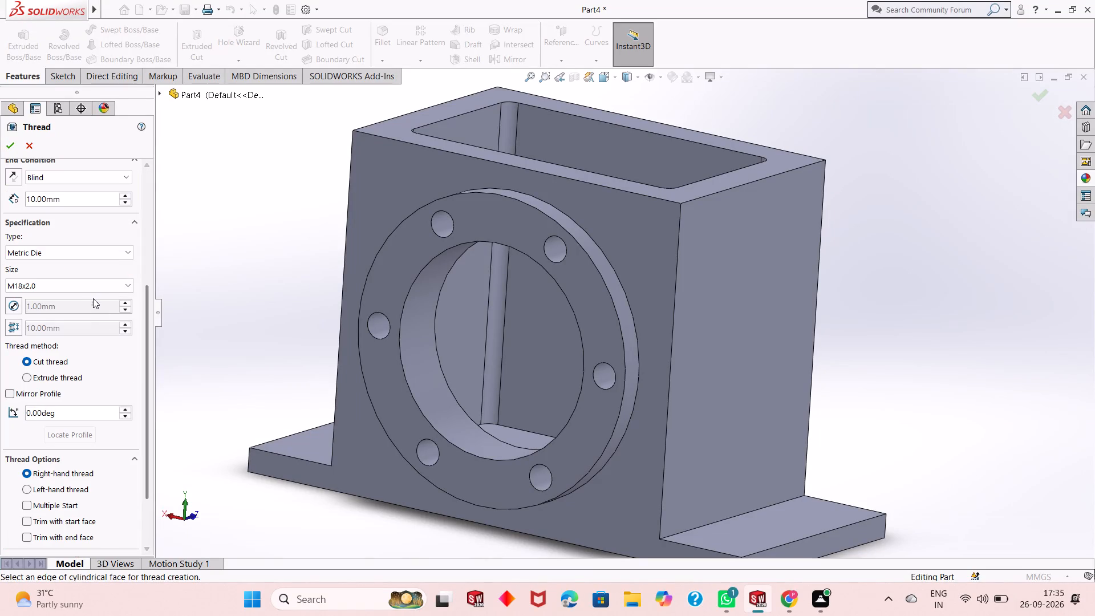
{"action": "left_click", "coordinate": [91, 290]}
{"action": "scroll", "coordinate": [81, 380], "scroll_direction": "down", "scroll_amount": 16}
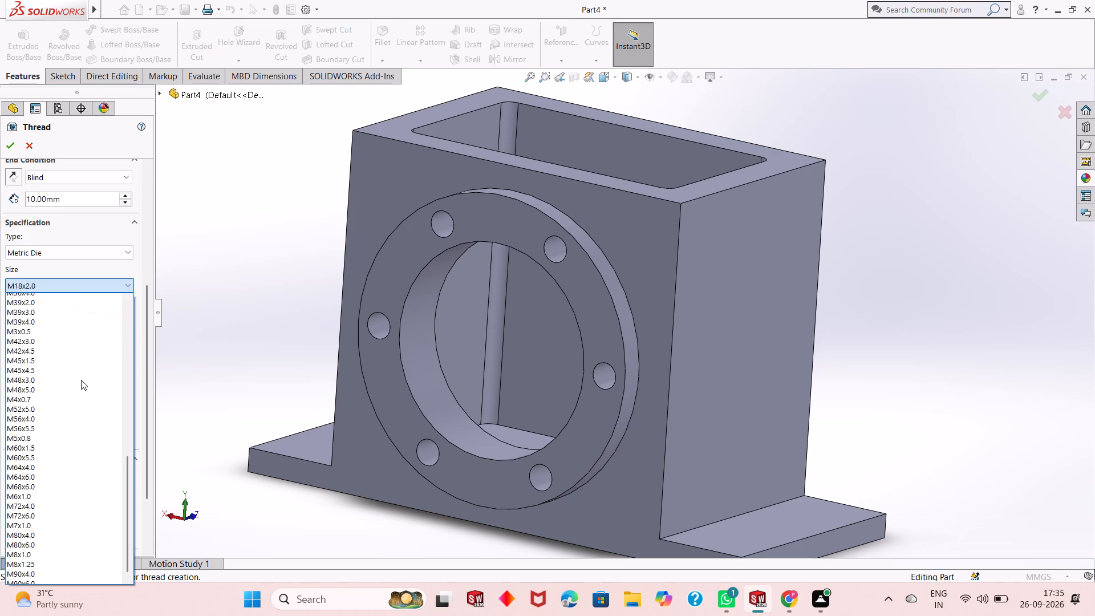
{"action": "scroll", "coordinate": [81, 380], "scroll_direction": "down", "scroll_amount": 13}
{"action": "scroll", "coordinate": [81, 380], "scroll_direction": "up", "scroll_amount": 20}
{"action": "scroll", "coordinate": [81, 380], "scroll_direction": "up", "scroll_amount": 2}
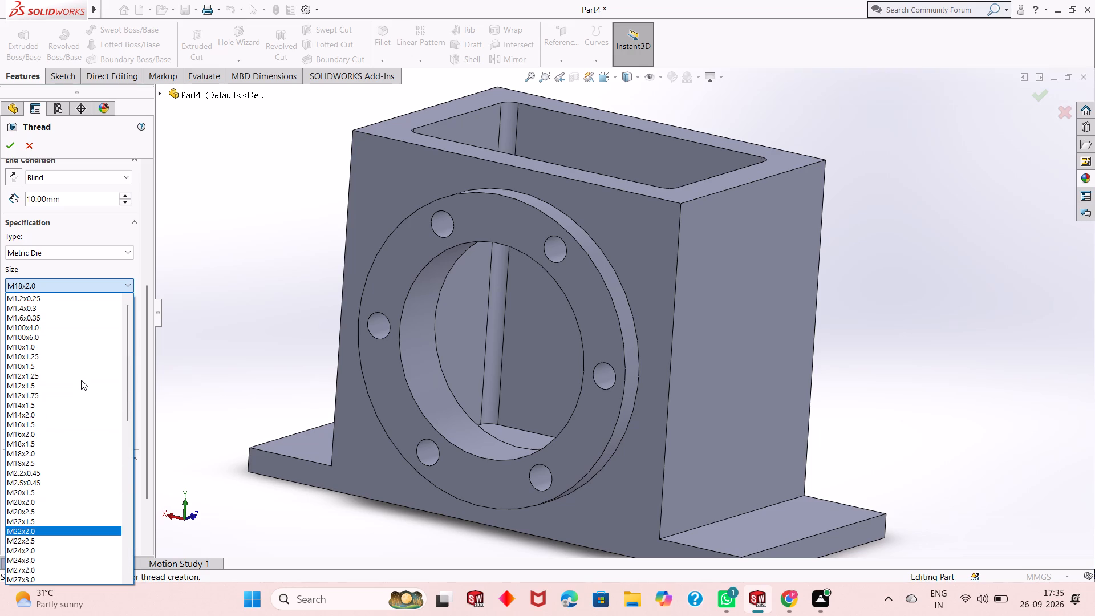
{"action": "scroll", "coordinate": [81, 380], "scroll_direction": "up", "scroll_amount": 20}
{"action": "scroll", "coordinate": [81, 380], "scroll_direction": "up", "scroll_amount": 2}
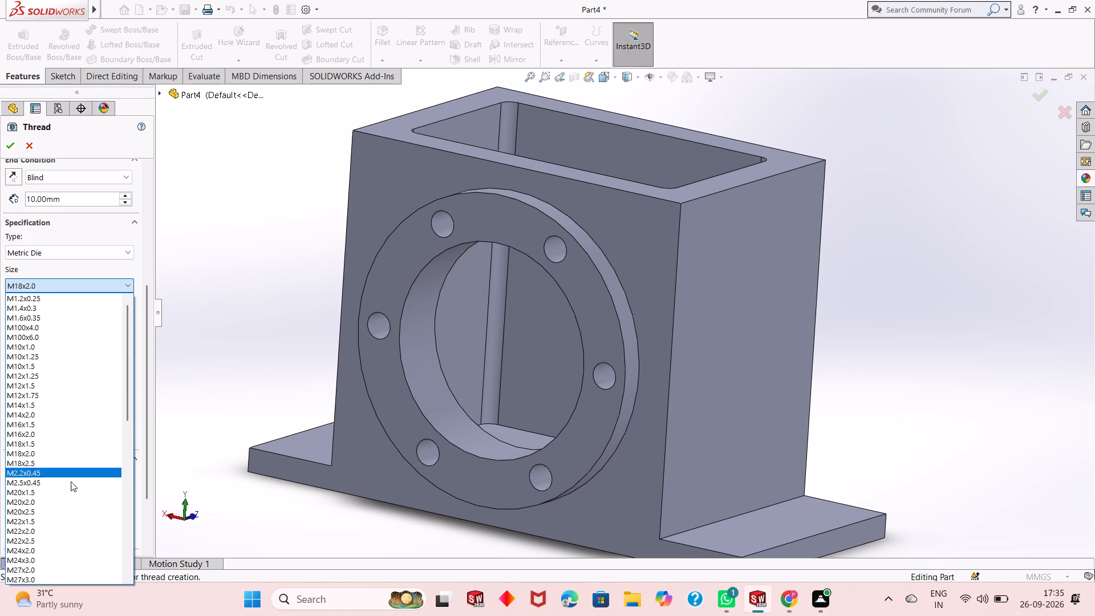
{"action": "left_click", "coordinate": [33, 378]}
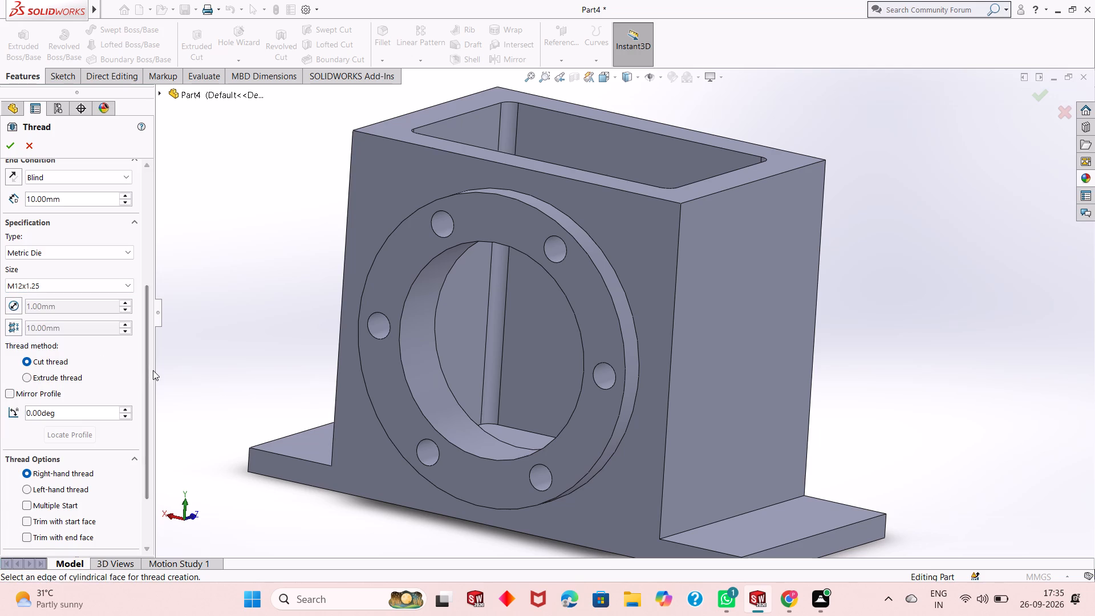
Set the thread's blind depth to 15 mm and try a cut thread on the edge of the boss's upper-left small hole.
{"action": "scroll", "coordinate": [153, 370], "scroll_direction": "up", "scroll_amount": 1}
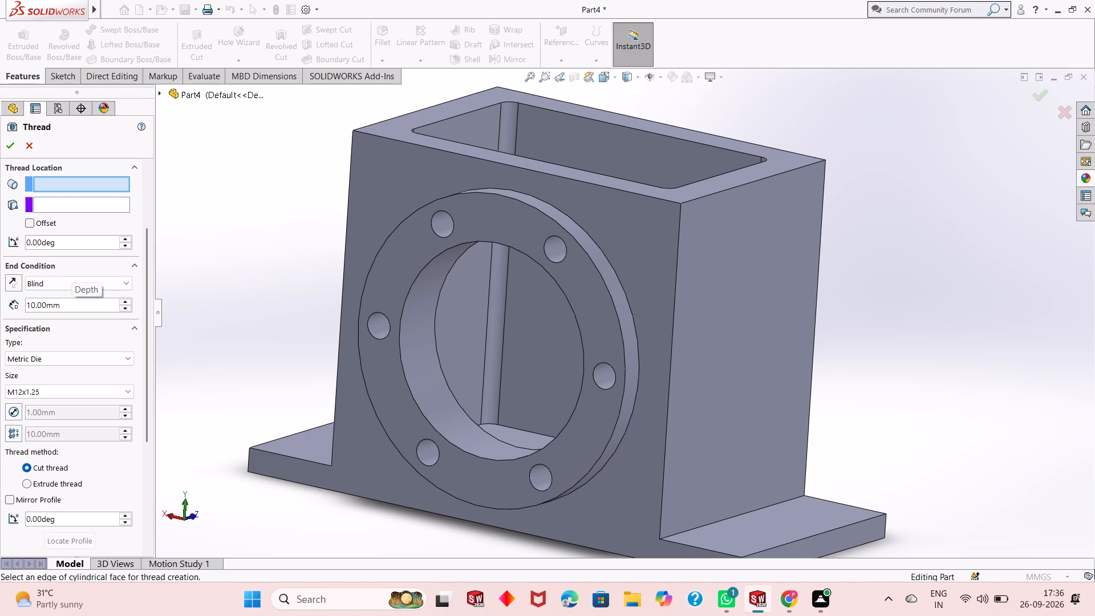
{"action": "double_click", "coordinate": [66, 310]}
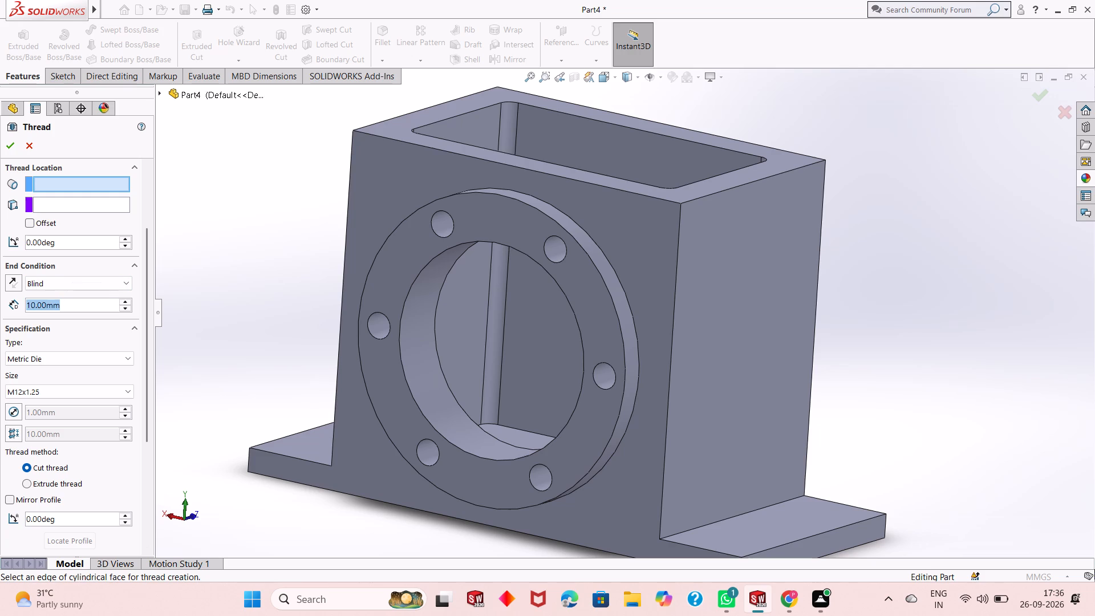
{"action": "type", "text": "15"}
{"action": "key", "text": "Return"}
{"action": "scroll", "coordinate": [401, 278], "scroll_direction": "up", "scroll_amount": 2}
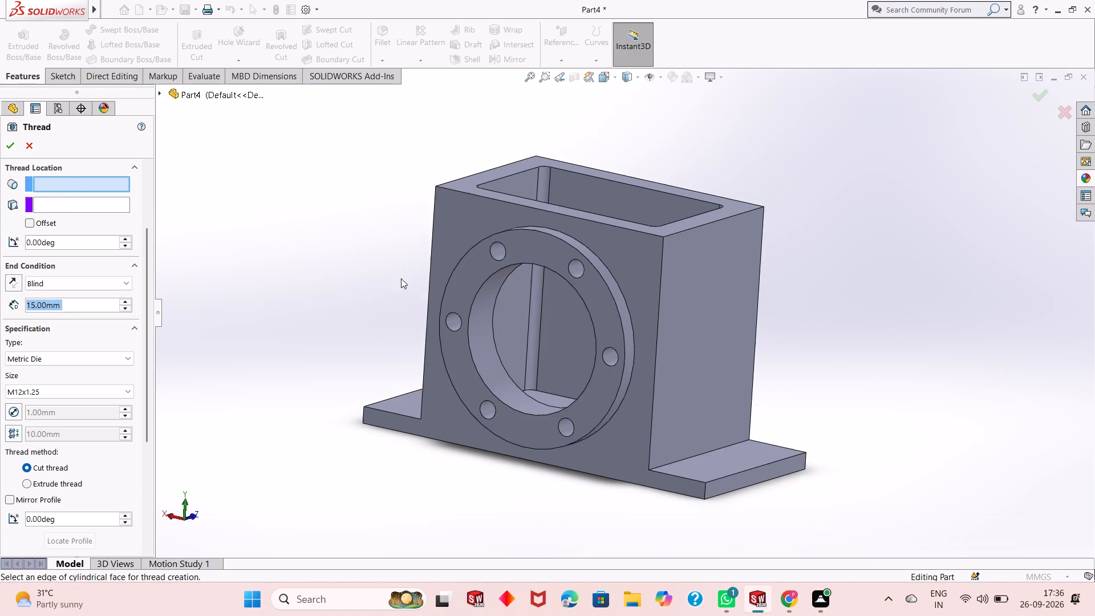
{"action": "scroll", "coordinate": [528, 315], "scroll_direction": "down", "scroll_amount": 2}
{"action": "scroll", "coordinate": [418, 323], "scroll_direction": "up", "scroll_amount": 1}
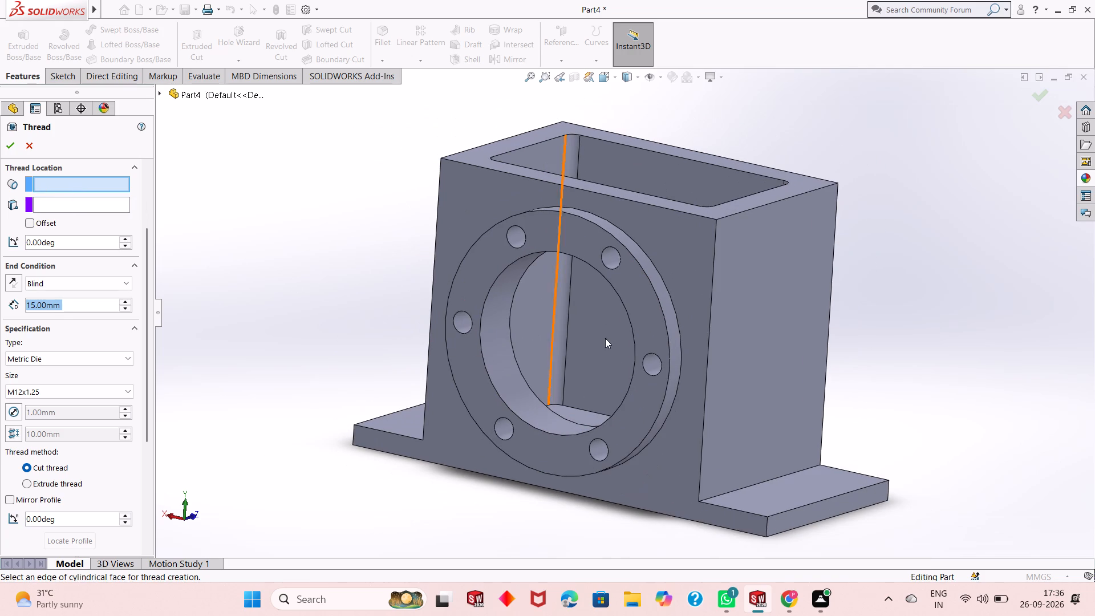
{"action": "scroll", "coordinate": [692, 347], "scroll_direction": "down", "scroll_amount": 1}
{"action": "scroll", "coordinate": [525, 334], "scroll_direction": "up", "scroll_amount": 1}
{"action": "scroll", "coordinate": [710, 338], "scroll_direction": "down", "scroll_amount": 1}
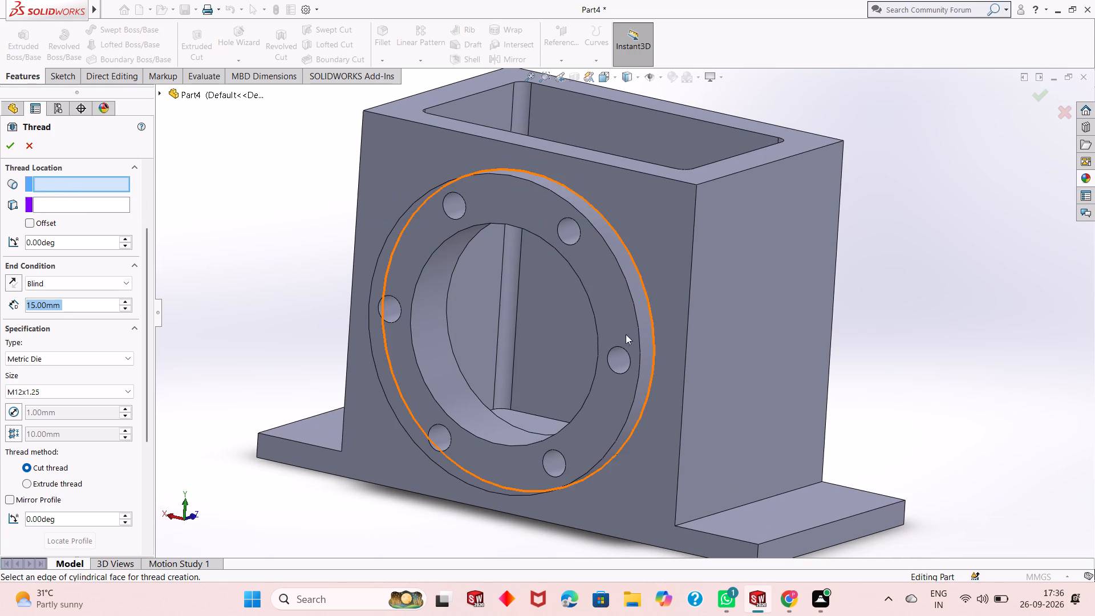
{"action": "scroll", "coordinate": [443, 321], "scroll_direction": "up", "scroll_amount": 1}
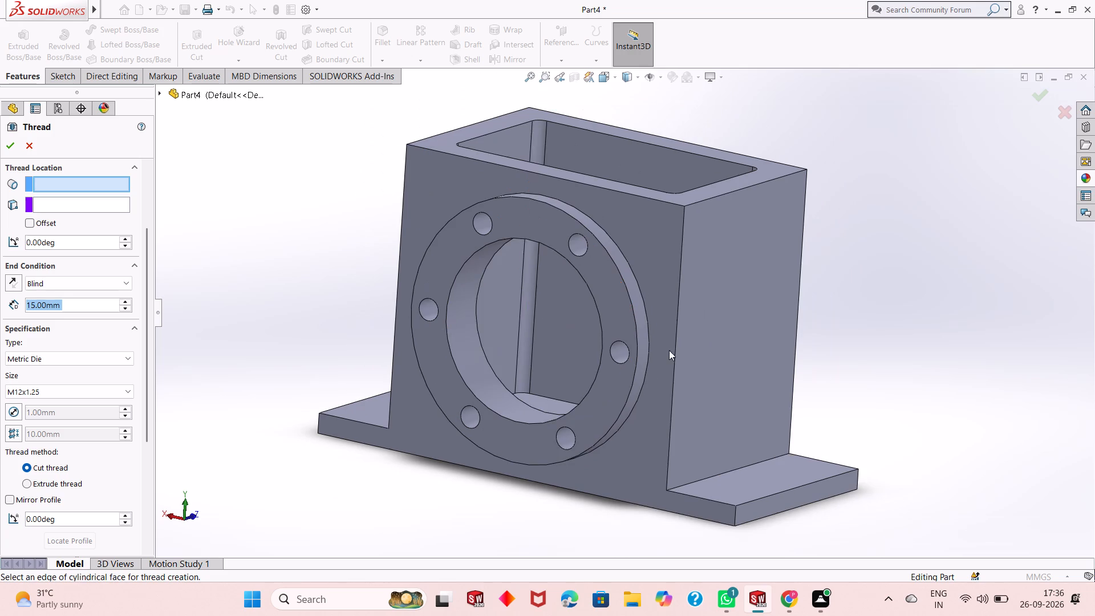
{"action": "scroll", "coordinate": [706, 360], "scroll_direction": "down", "scroll_amount": 2}
{"action": "scroll", "coordinate": [444, 313], "scroll_direction": "up", "scroll_amount": 1}
{"action": "scroll", "coordinate": [346, 224], "scroll_direction": "down", "scroll_amount": 1}
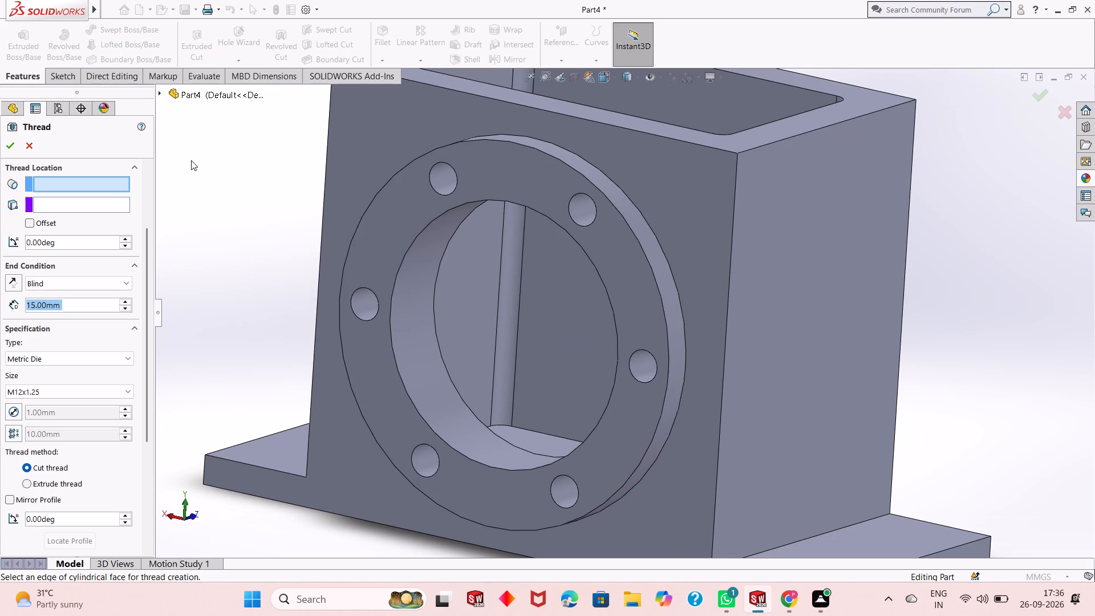
{"action": "left_click", "coordinate": [441, 193]}
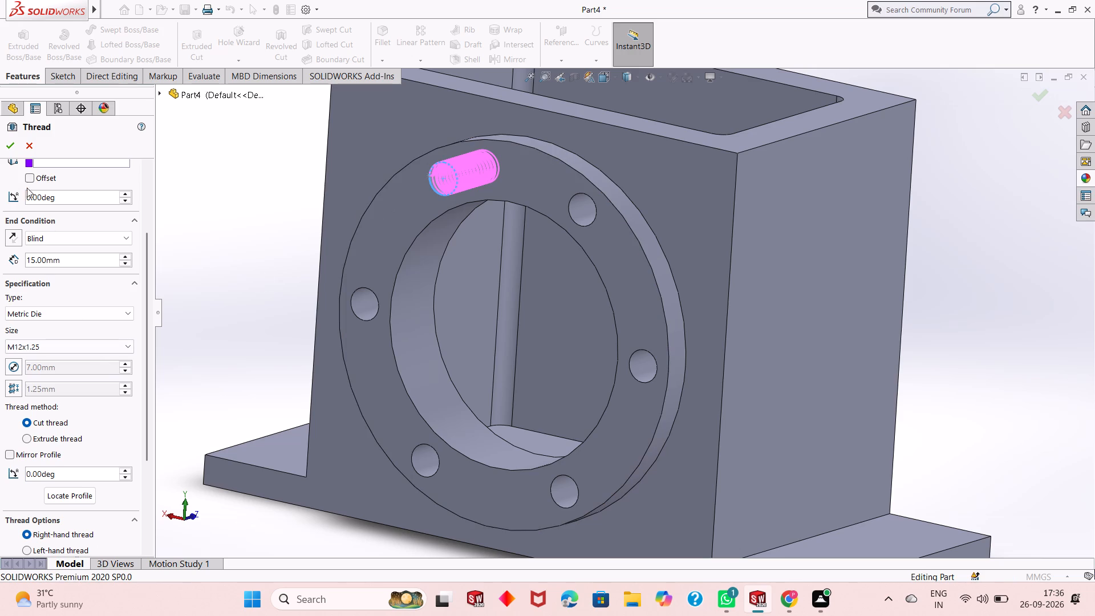
{"action": "left_click", "coordinate": [8, 150]}
Switch the thread method to Extrude thread, trim it with the end face, and create the thread in the hole.
{"action": "scroll", "coordinate": [107, 400], "scroll_direction": "down", "scroll_amount": 3}
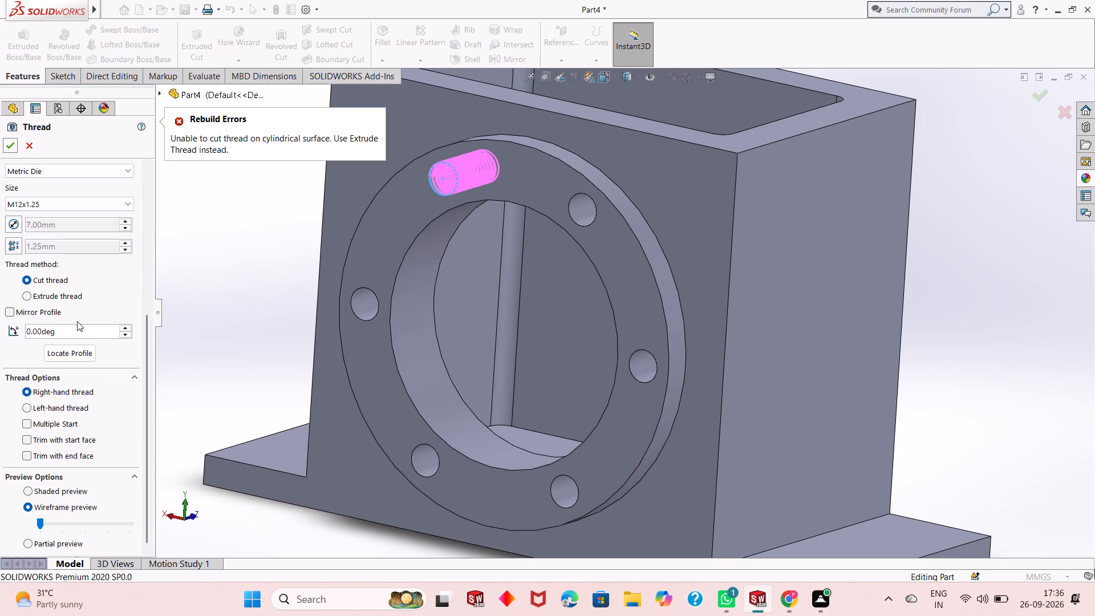
{"action": "left_click", "coordinate": [53, 293]}
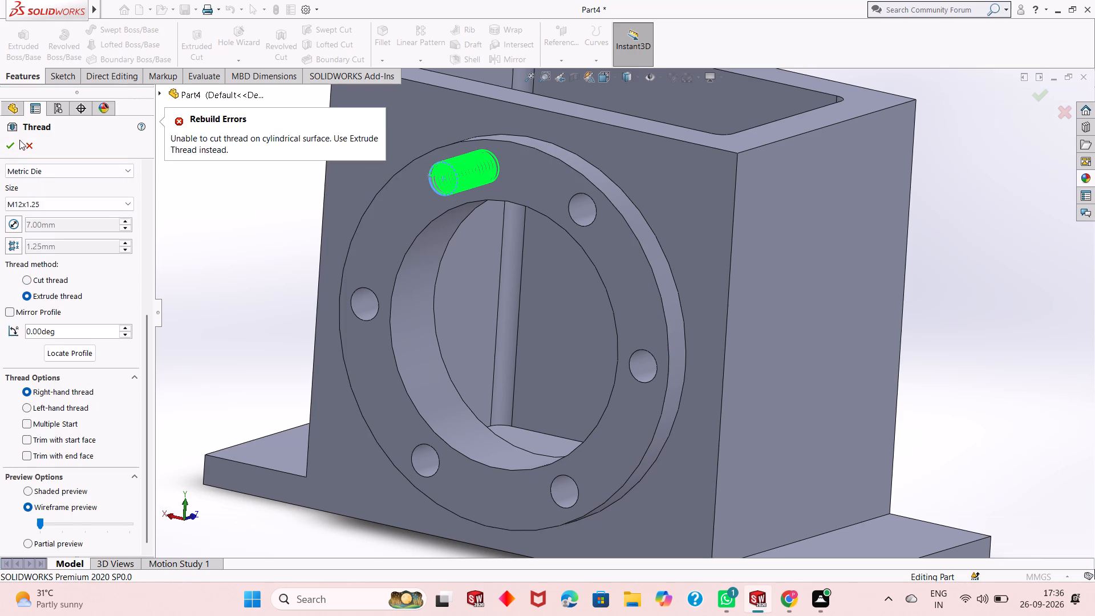
{"action": "left_click", "coordinate": [72, 453]}
{"action": "left_click", "coordinate": [76, 442]}
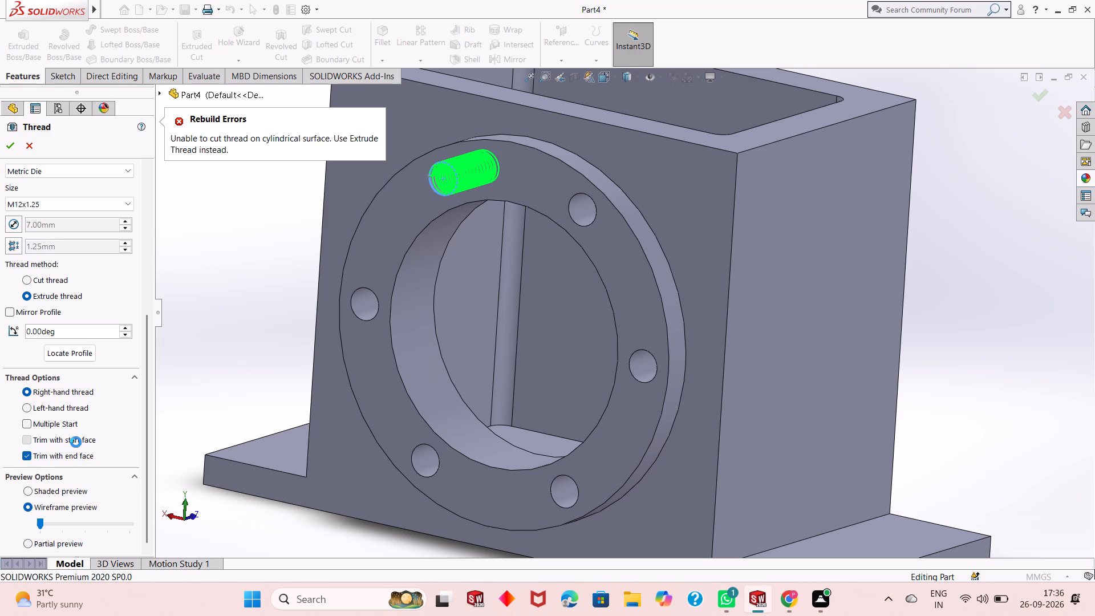
{"action": "left_click", "coordinate": [76, 442]}
{"action": "left_click", "coordinate": [6, 145]}
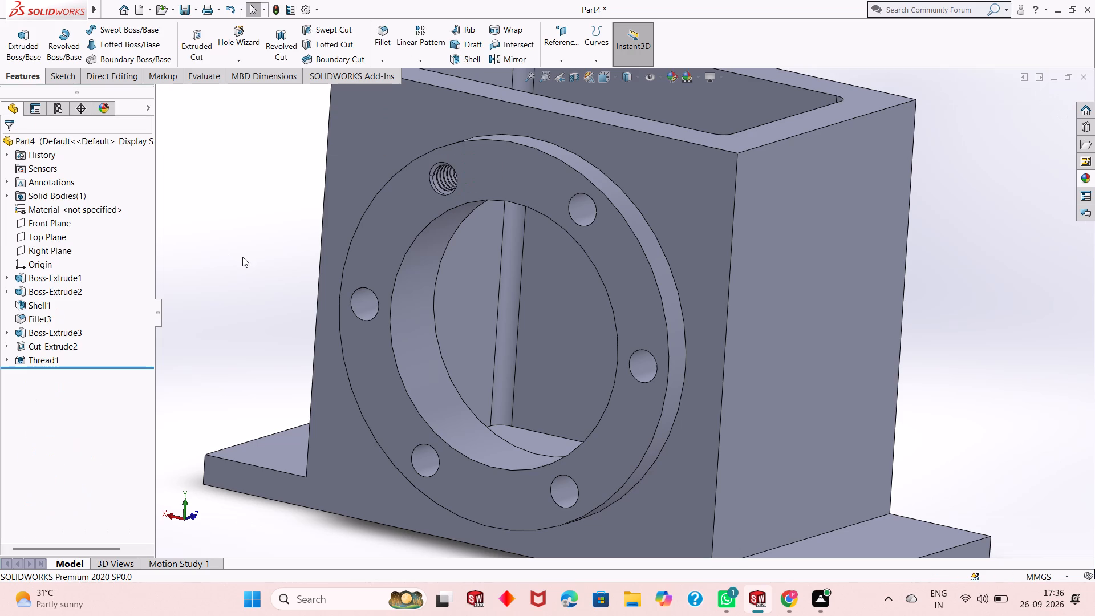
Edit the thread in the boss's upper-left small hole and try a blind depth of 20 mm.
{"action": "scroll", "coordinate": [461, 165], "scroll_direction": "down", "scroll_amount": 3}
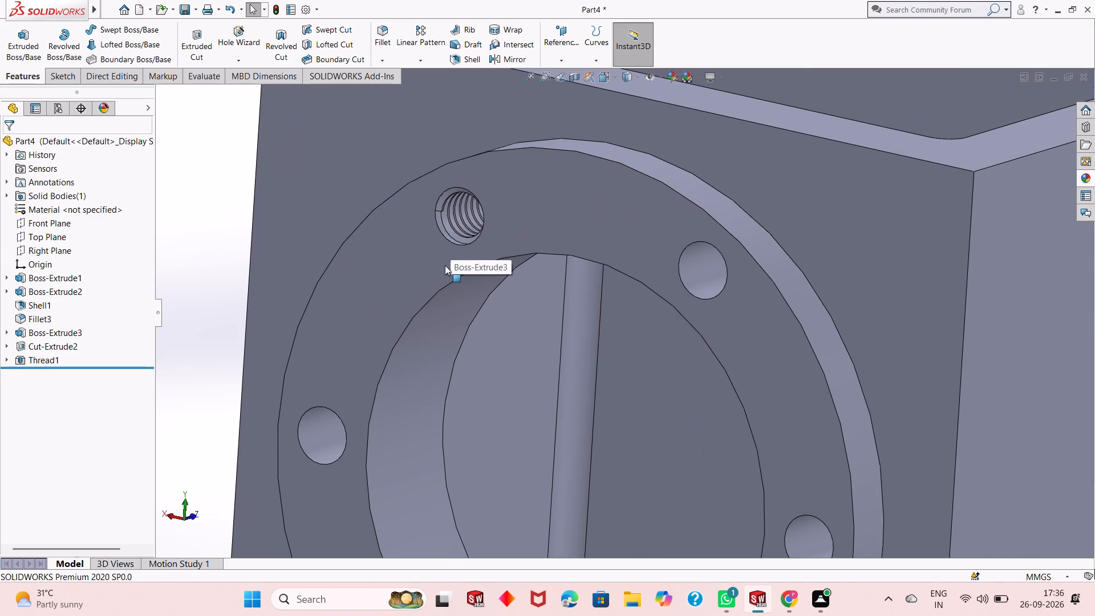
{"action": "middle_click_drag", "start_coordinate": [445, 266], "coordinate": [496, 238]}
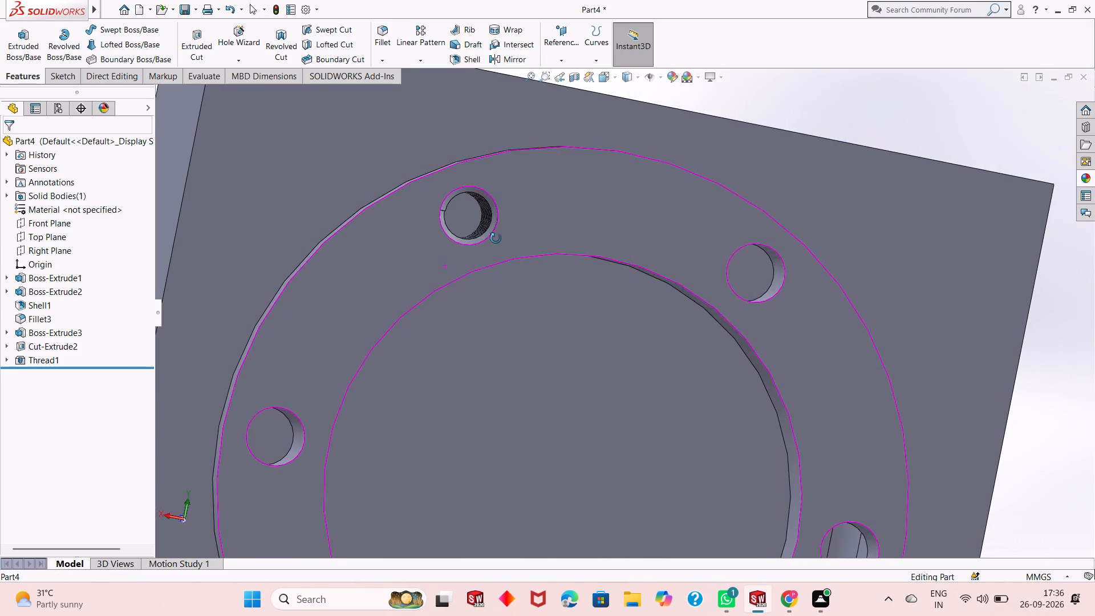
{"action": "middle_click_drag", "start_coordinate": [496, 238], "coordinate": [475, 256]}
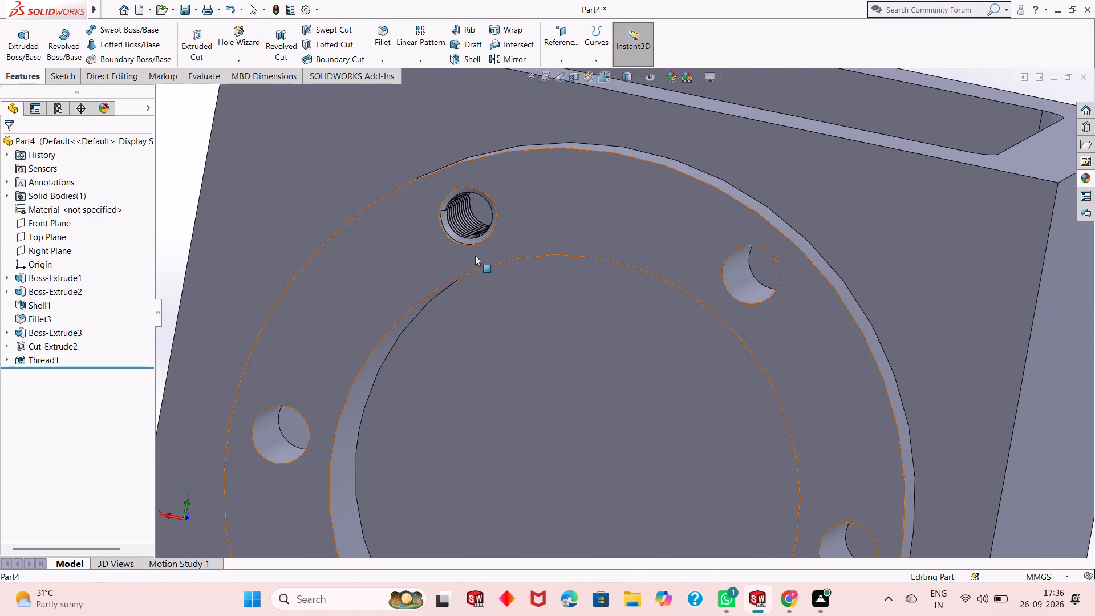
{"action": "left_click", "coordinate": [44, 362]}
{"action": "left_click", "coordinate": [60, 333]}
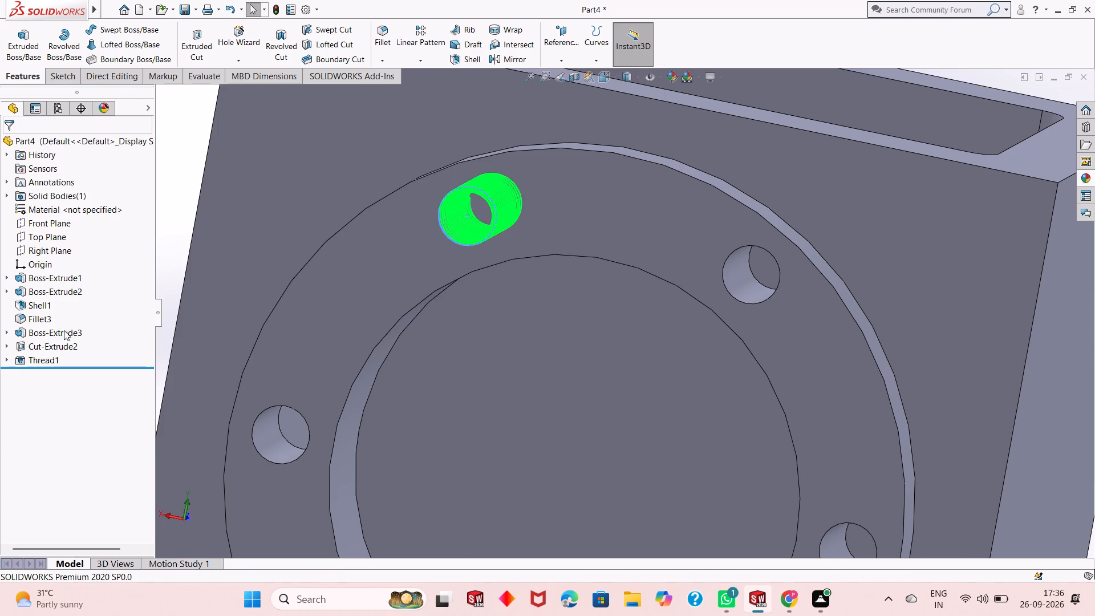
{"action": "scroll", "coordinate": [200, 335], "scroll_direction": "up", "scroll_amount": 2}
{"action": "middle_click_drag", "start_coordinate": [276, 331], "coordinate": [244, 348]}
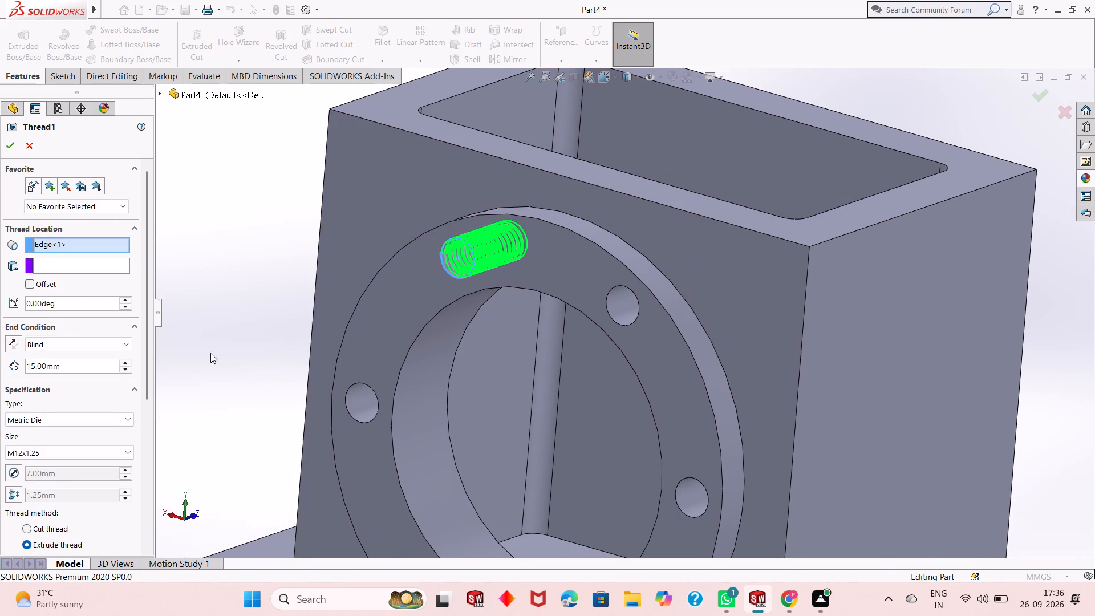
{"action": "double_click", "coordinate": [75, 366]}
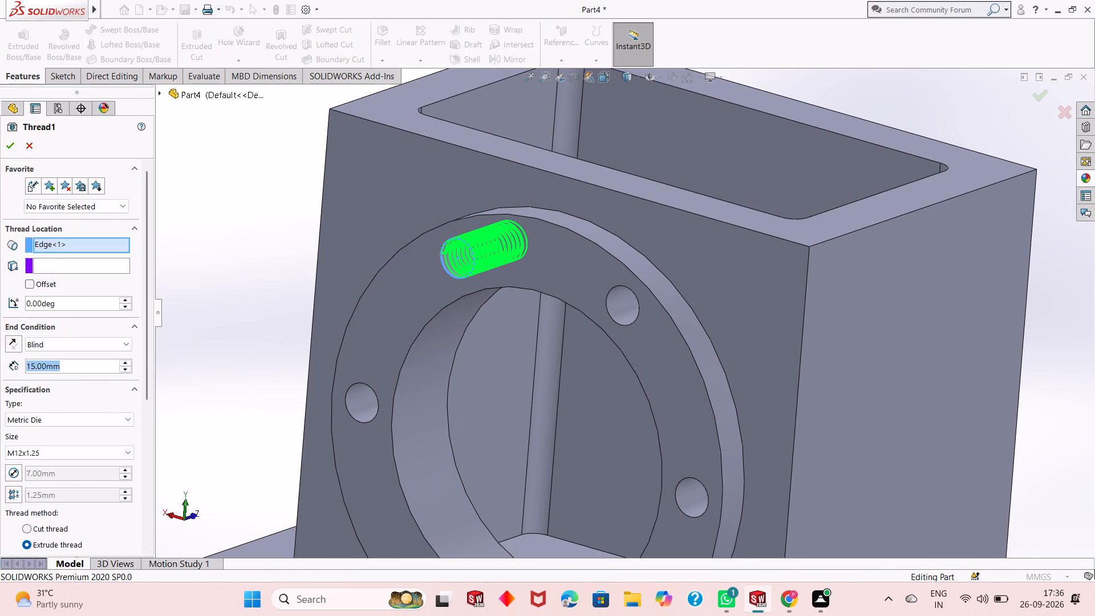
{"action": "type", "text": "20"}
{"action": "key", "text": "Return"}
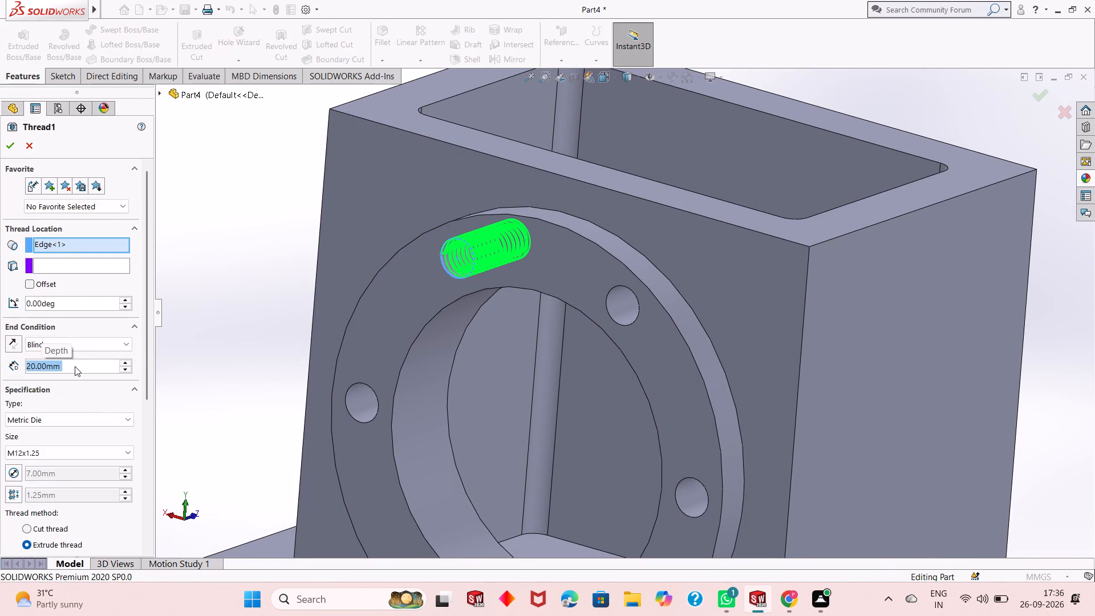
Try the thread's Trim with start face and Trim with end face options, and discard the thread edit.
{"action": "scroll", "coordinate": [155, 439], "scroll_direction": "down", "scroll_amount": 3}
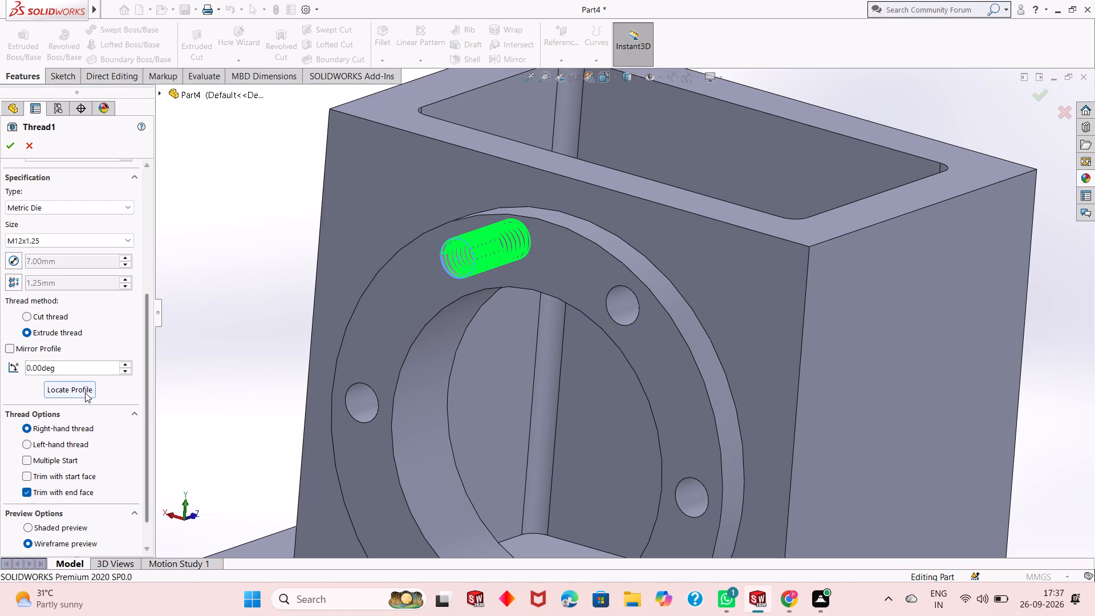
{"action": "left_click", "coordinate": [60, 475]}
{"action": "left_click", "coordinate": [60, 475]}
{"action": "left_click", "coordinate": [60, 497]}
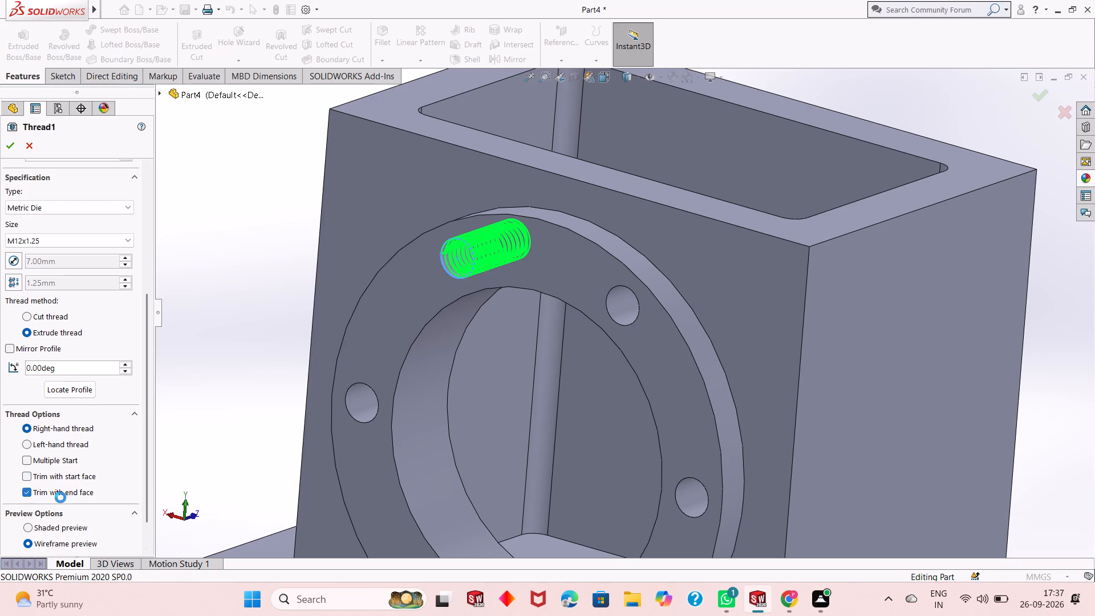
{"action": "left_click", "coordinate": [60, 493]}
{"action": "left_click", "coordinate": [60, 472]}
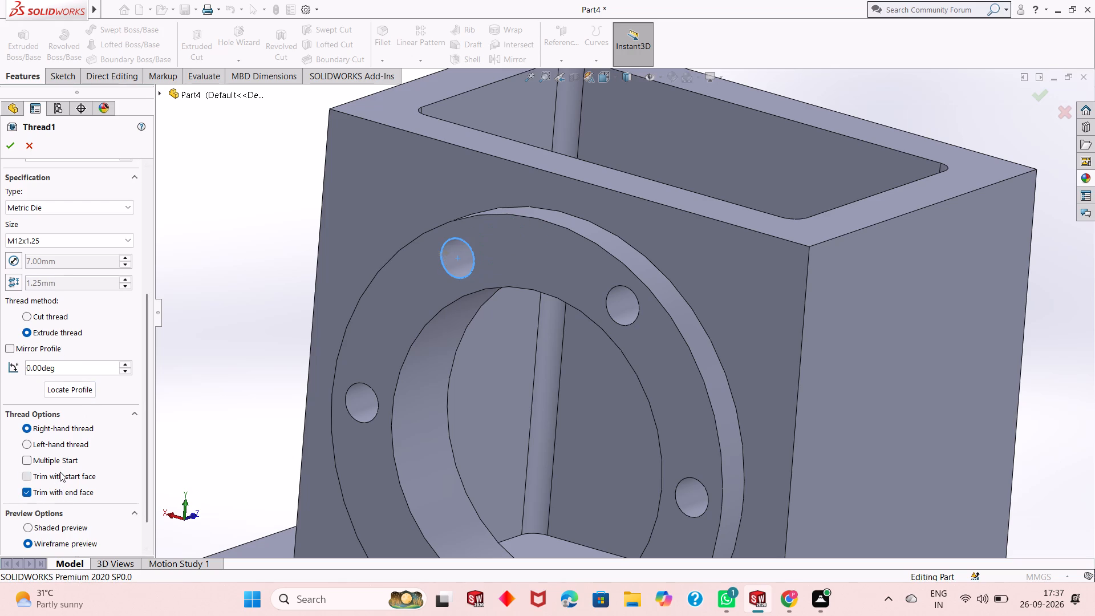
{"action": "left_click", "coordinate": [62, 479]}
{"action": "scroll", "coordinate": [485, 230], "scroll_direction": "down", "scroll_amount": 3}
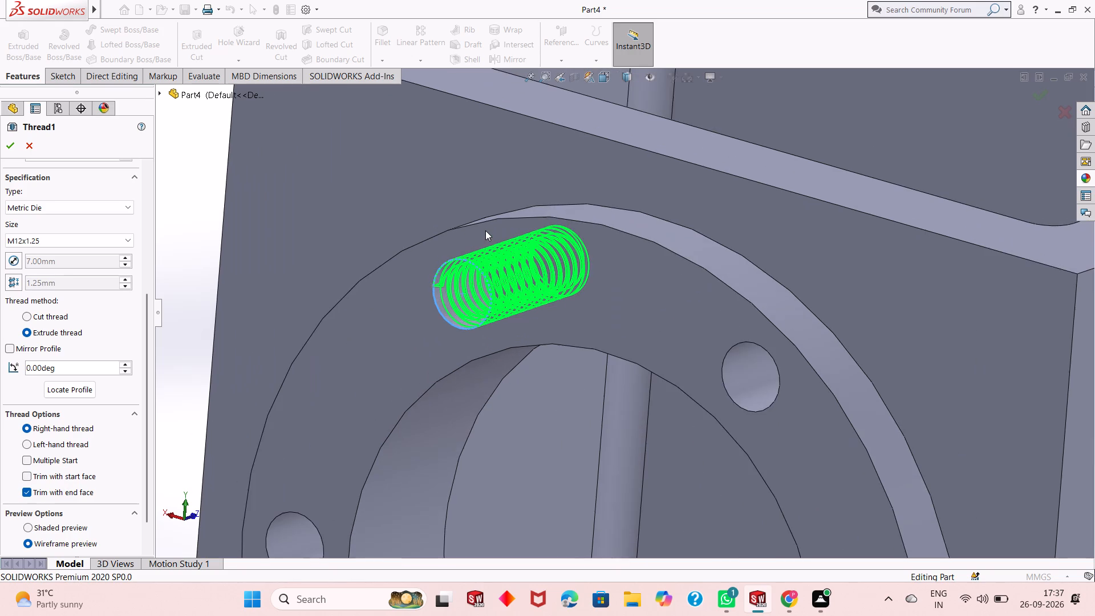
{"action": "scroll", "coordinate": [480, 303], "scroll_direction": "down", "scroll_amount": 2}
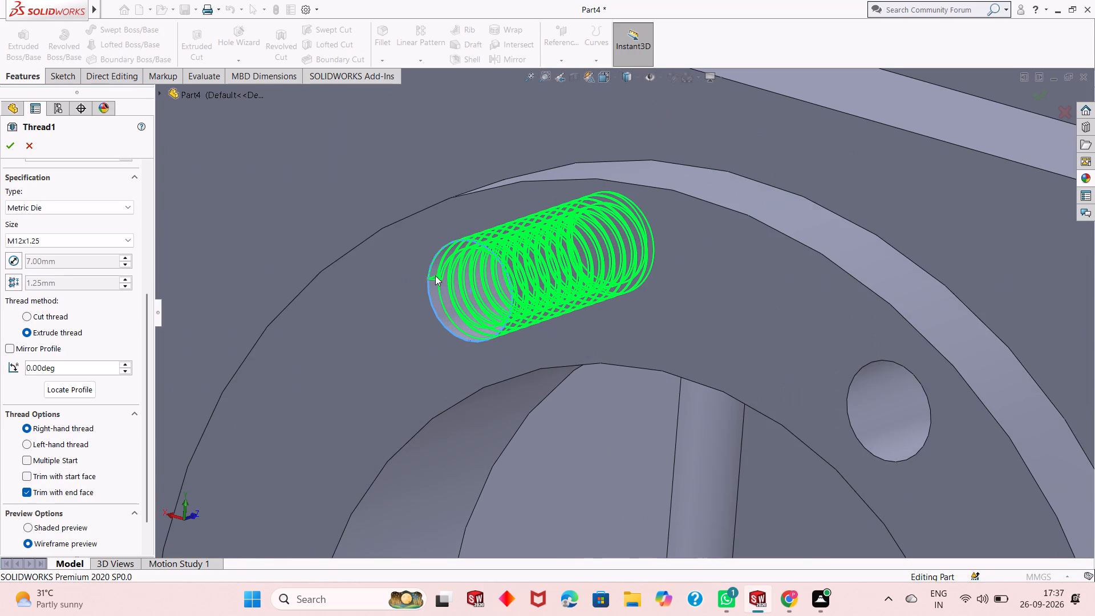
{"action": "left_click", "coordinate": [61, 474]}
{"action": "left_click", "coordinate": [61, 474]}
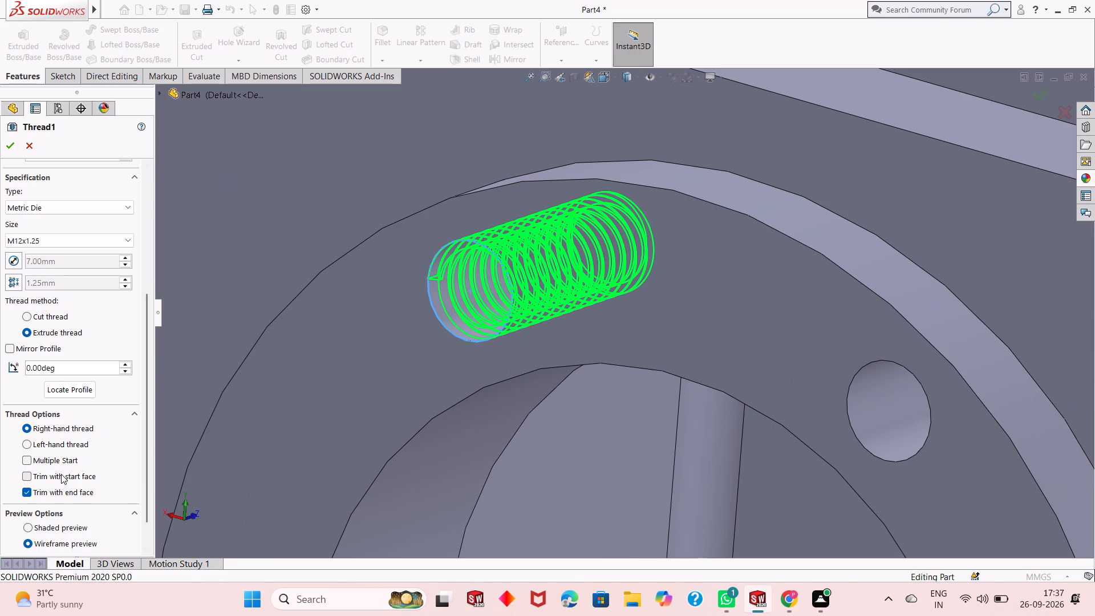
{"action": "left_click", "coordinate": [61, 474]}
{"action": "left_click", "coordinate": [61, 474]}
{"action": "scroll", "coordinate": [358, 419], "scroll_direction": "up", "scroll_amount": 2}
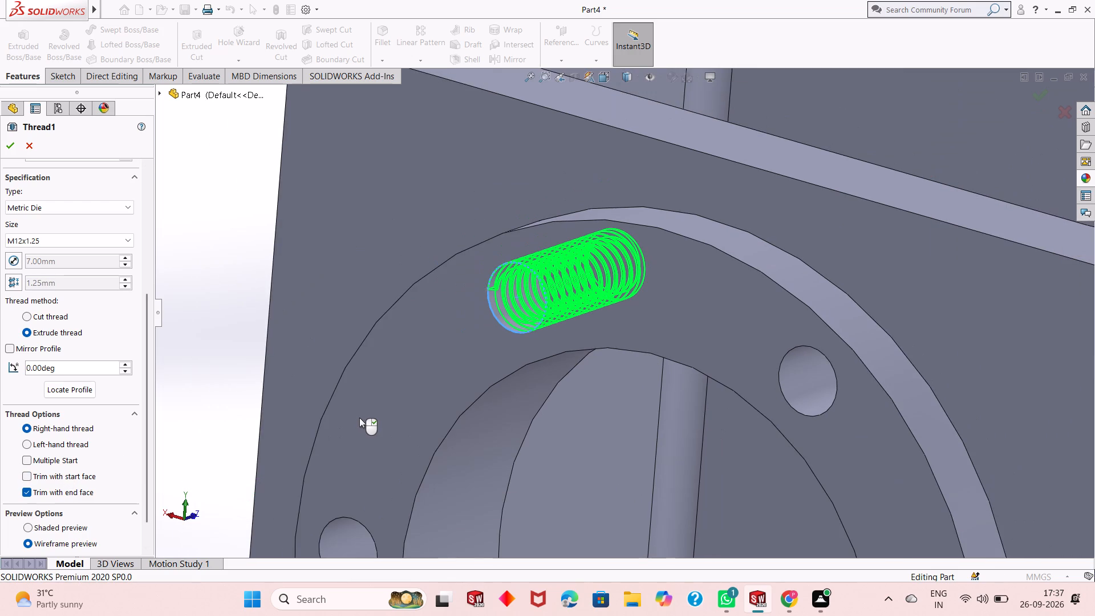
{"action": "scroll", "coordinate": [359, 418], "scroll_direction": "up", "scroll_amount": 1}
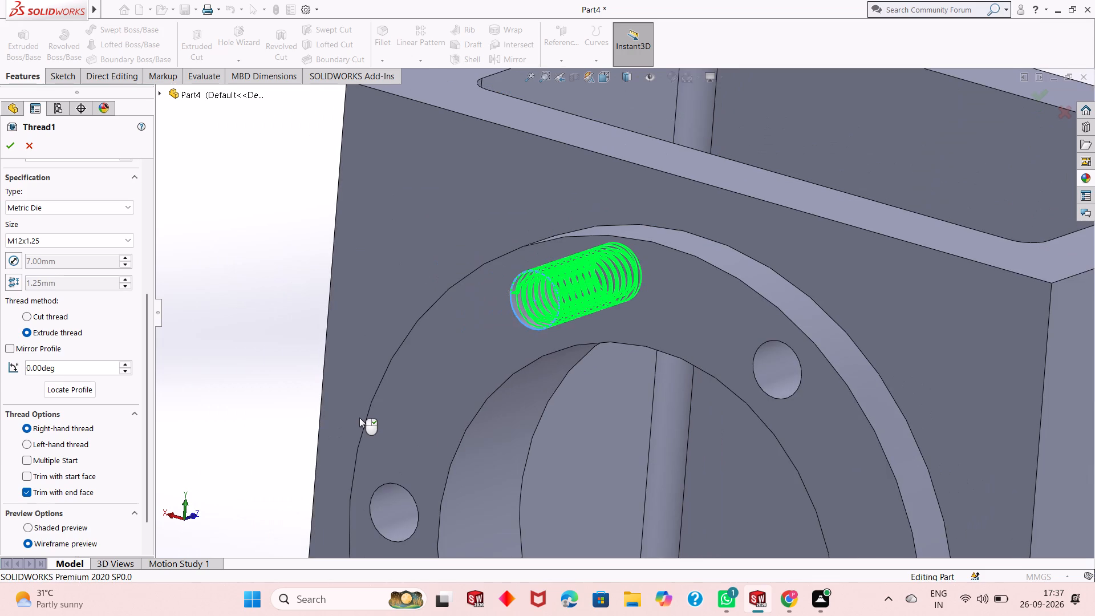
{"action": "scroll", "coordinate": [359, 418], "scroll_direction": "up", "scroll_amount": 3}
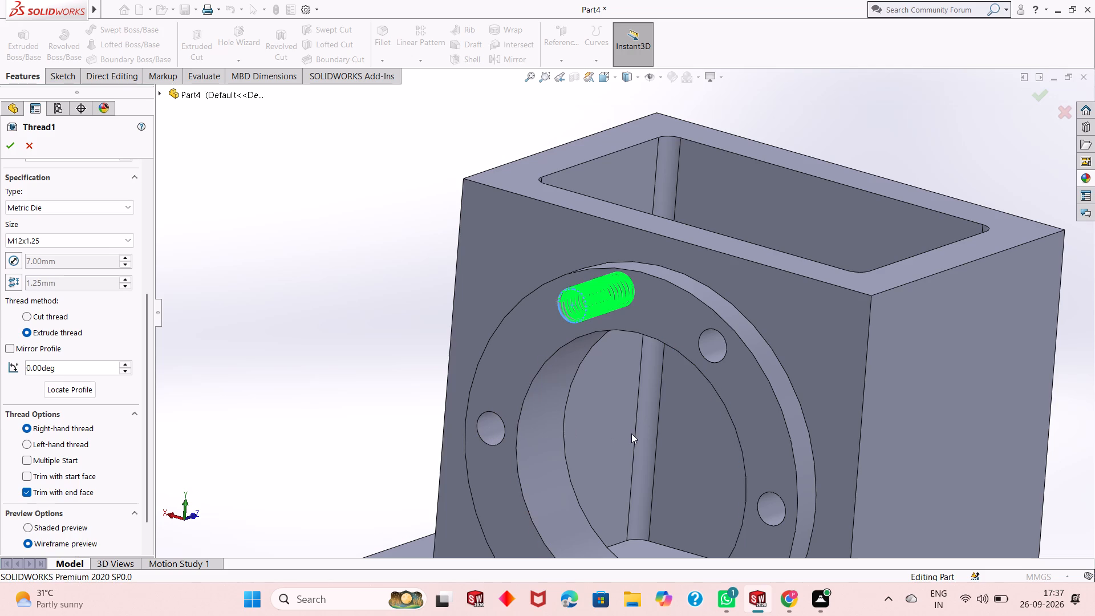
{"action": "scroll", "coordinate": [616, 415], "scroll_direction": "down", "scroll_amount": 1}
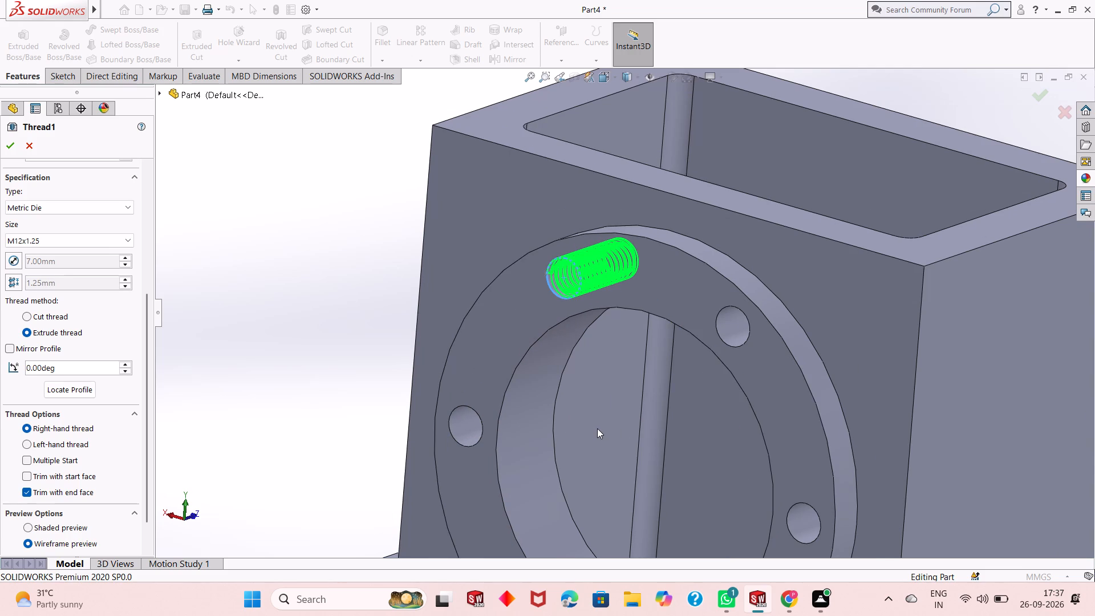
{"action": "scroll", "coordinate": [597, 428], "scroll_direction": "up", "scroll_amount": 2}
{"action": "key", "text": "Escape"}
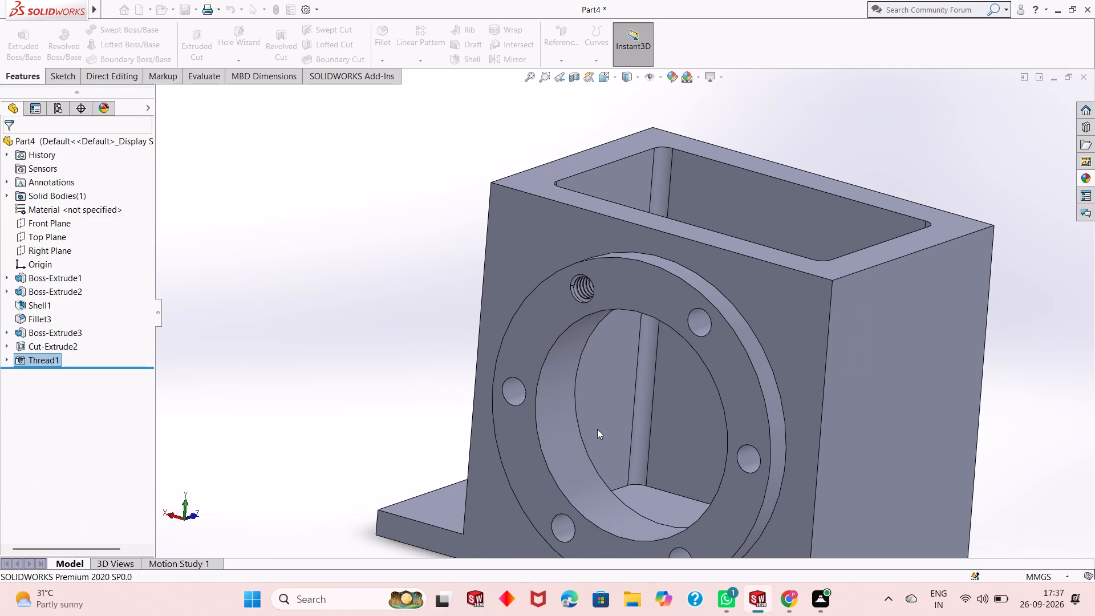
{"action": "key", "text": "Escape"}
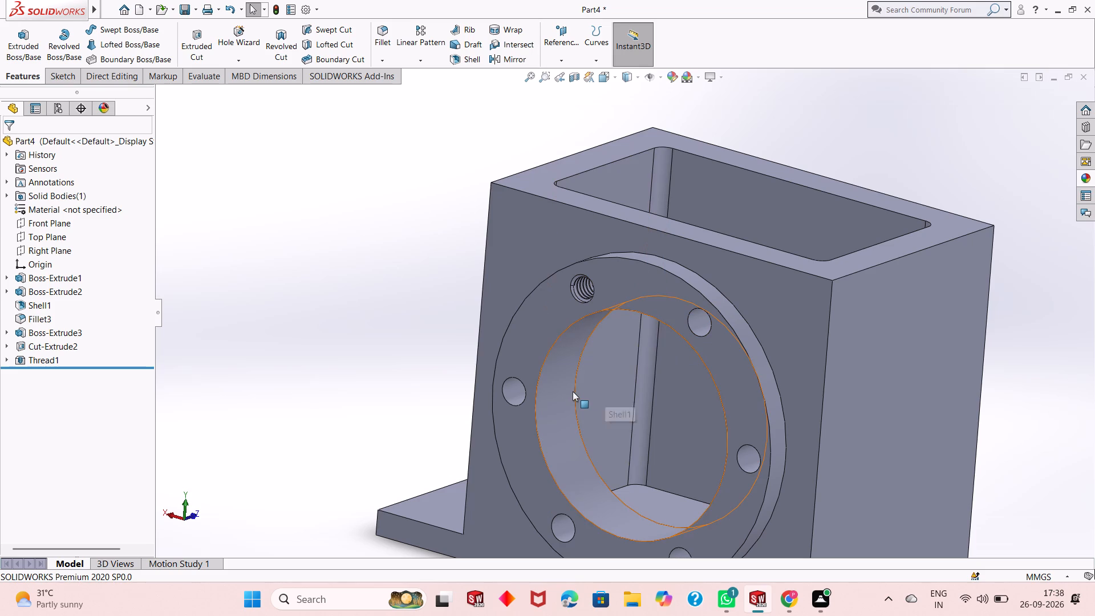
Examine the threaded hole and the remaining plain holes in the circular boss up close and from farther away.
{"action": "scroll", "coordinate": [570, 391], "scroll_direction": "up", "scroll_amount": 2}
{"action": "scroll", "coordinate": [662, 362], "scroll_direction": "down", "scroll_amount": 2}
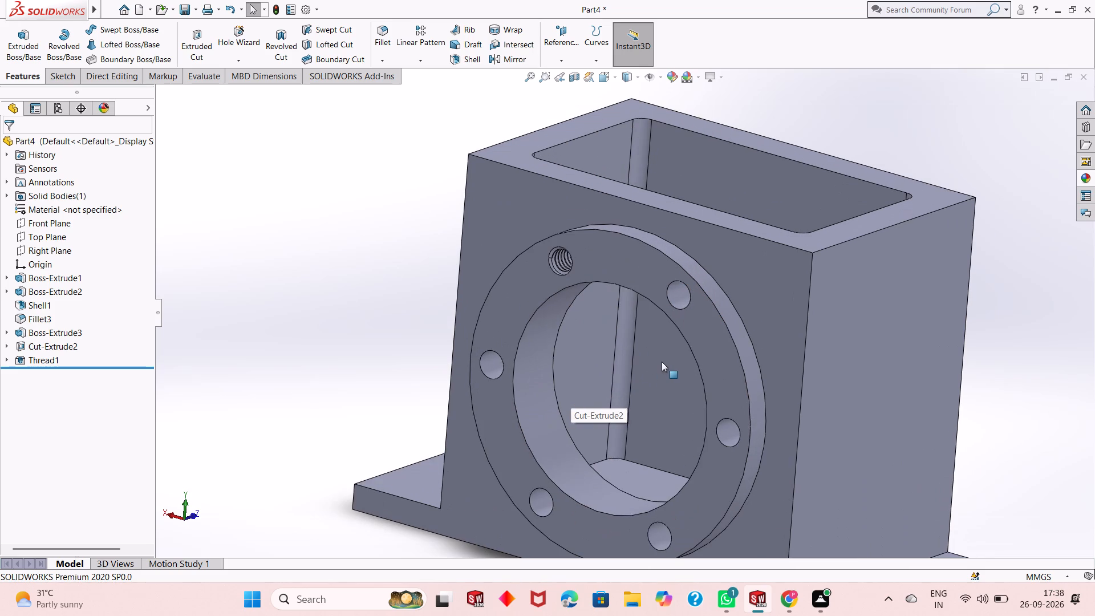
{"action": "scroll", "coordinate": [585, 244], "scroll_direction": "down", "scroll_amount": 4}
{"action": "scroll", "coordinate": [553, 286], "scroll_direction": "down", "scroll_amount": 6}
{"action": "scroll", "coordinate": [553, 287], "scroll_direction": "up", "scroll_amount": 10}
{"action": "scroll", "coordinate": [682, 324], "scroll_direction": "down", "scroll_amount": 3}
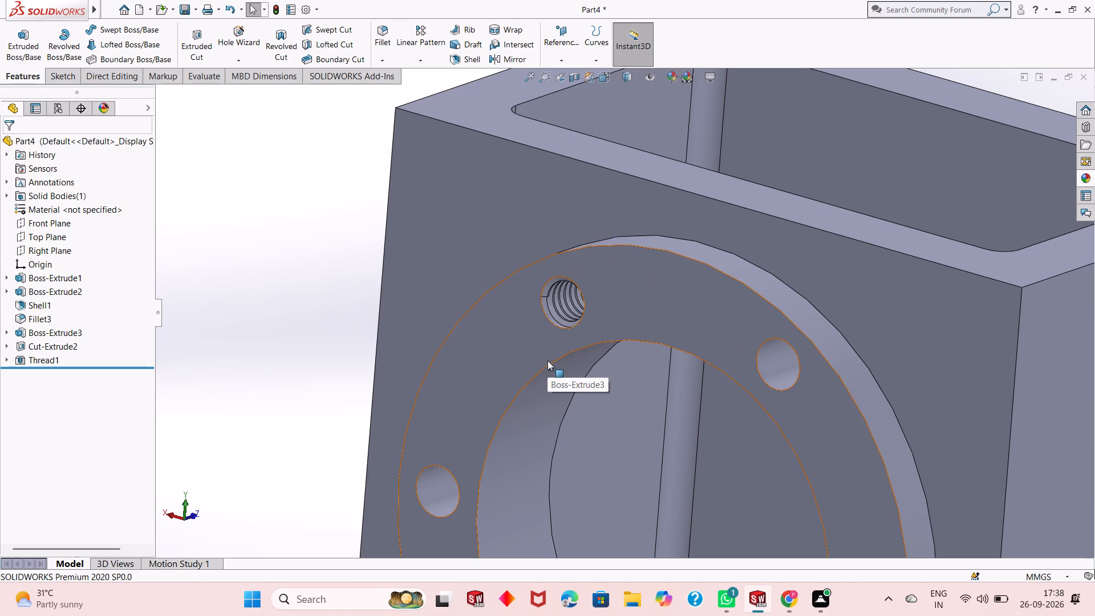
{"action": "scroll", "coordinate": [547, 360], "scroll_direction": "down", "scroll_amount": 1}
{"action": "scroll", "coordinate": [547, 361], "scroll_direction": "up", "scroll_amount": 4}
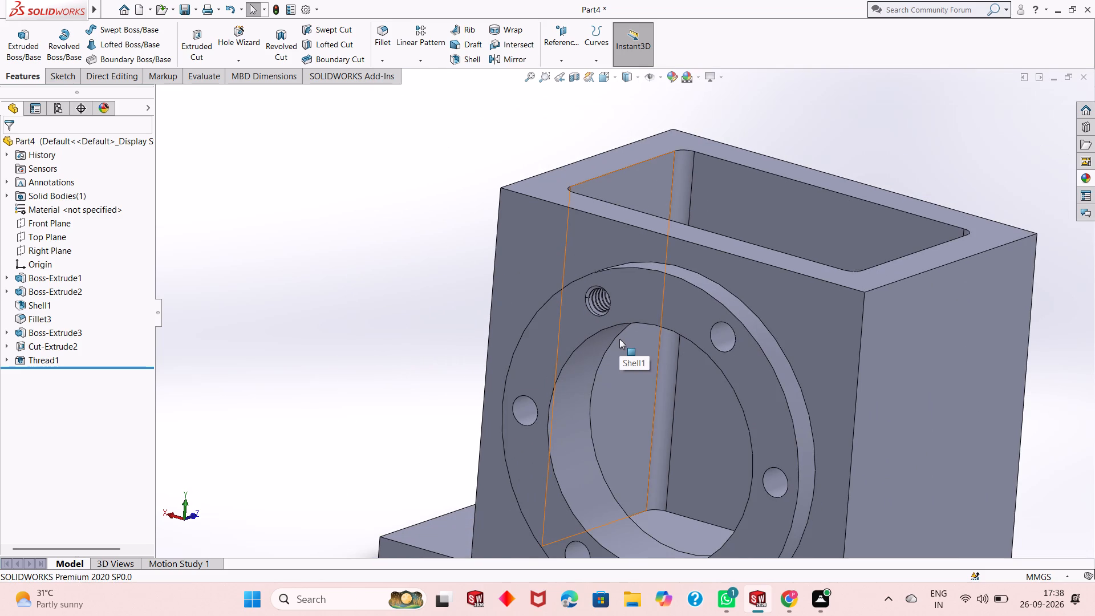
{"action": "scroll", "coordinate": [589, 346], "scroll_direction": "up", "scroll_amount": 1}
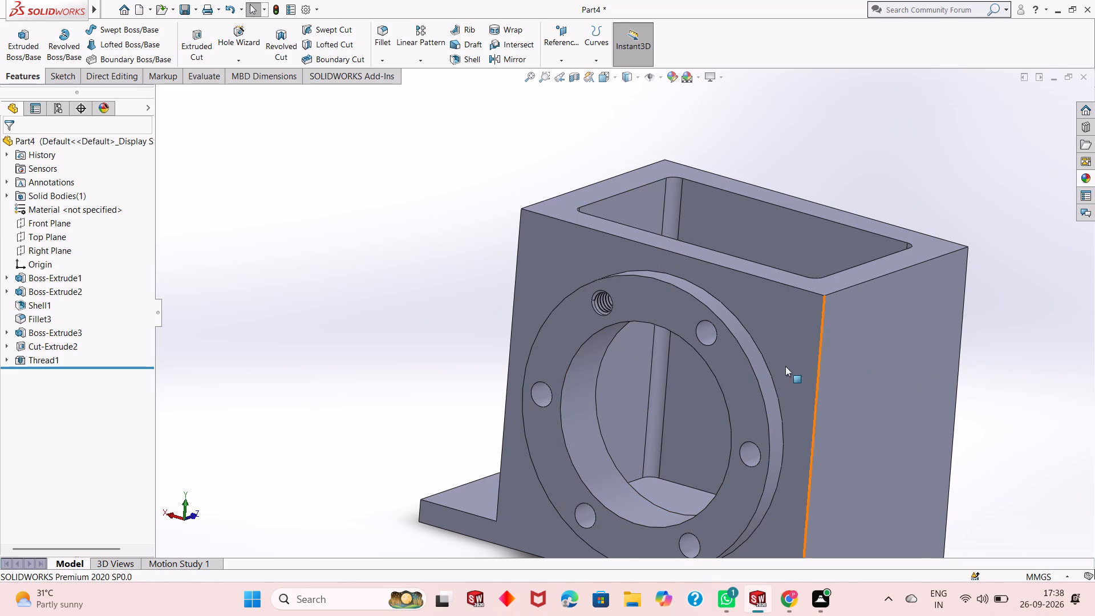
{"action": "scroll", "coordinate": [690, 380], "scroll_direction": "up", "scroll_amount": 1}
{"action": "scroll", "coordinate": [777, 390], "scroll_direction": "down", "scroll_amount": 1}
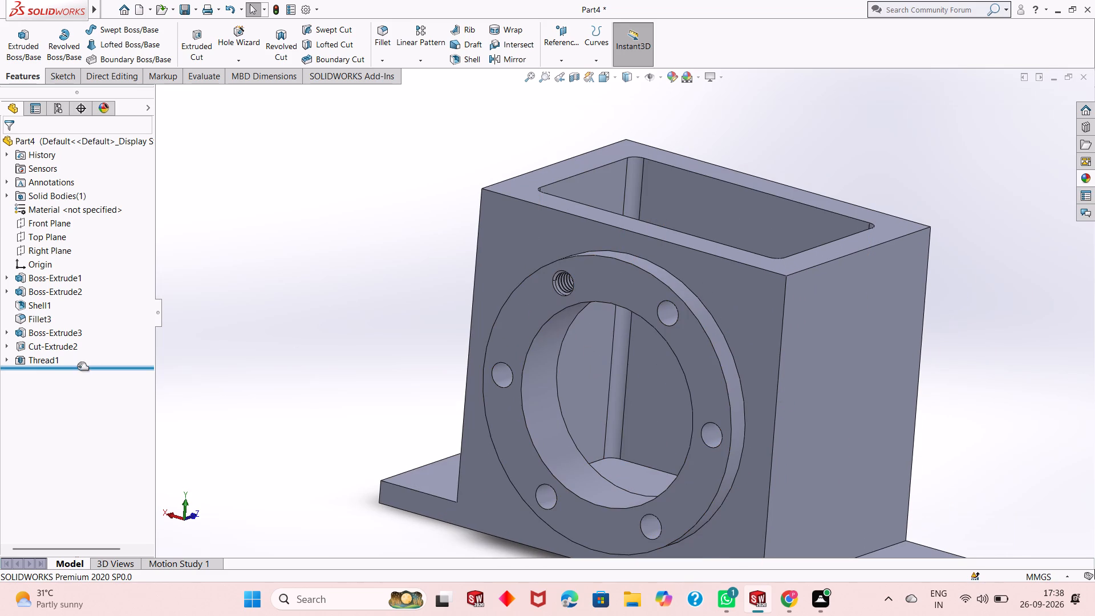
Review the existing thread's location, end condition and specification settings, and close them without editing.
{"action": "left_click", "coordinate": [41, 359]}
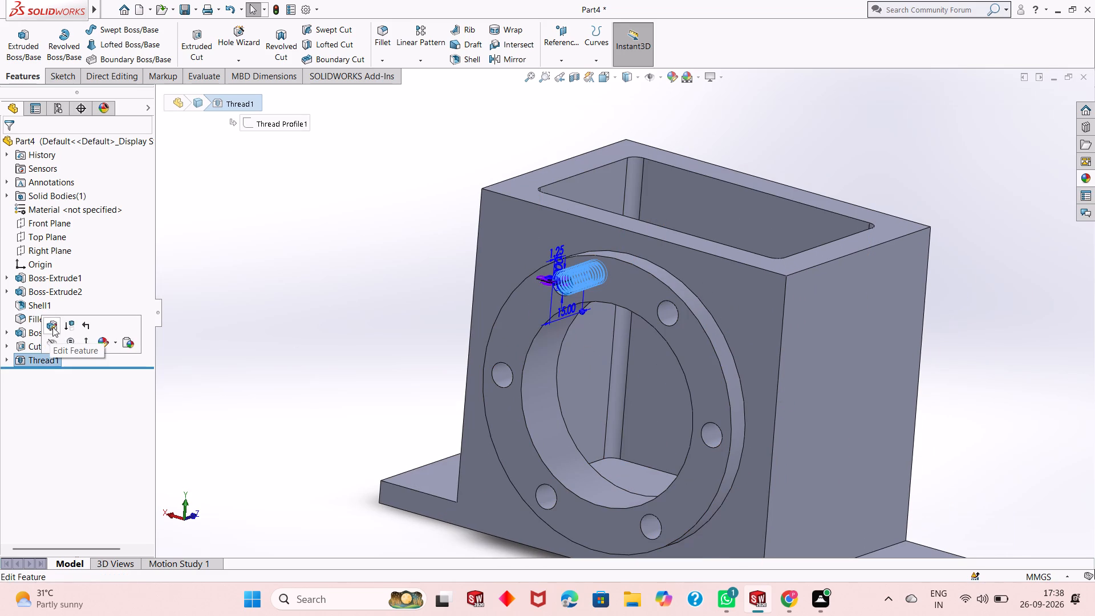
{"action": "left_click", "coordinate": [52, 327]}
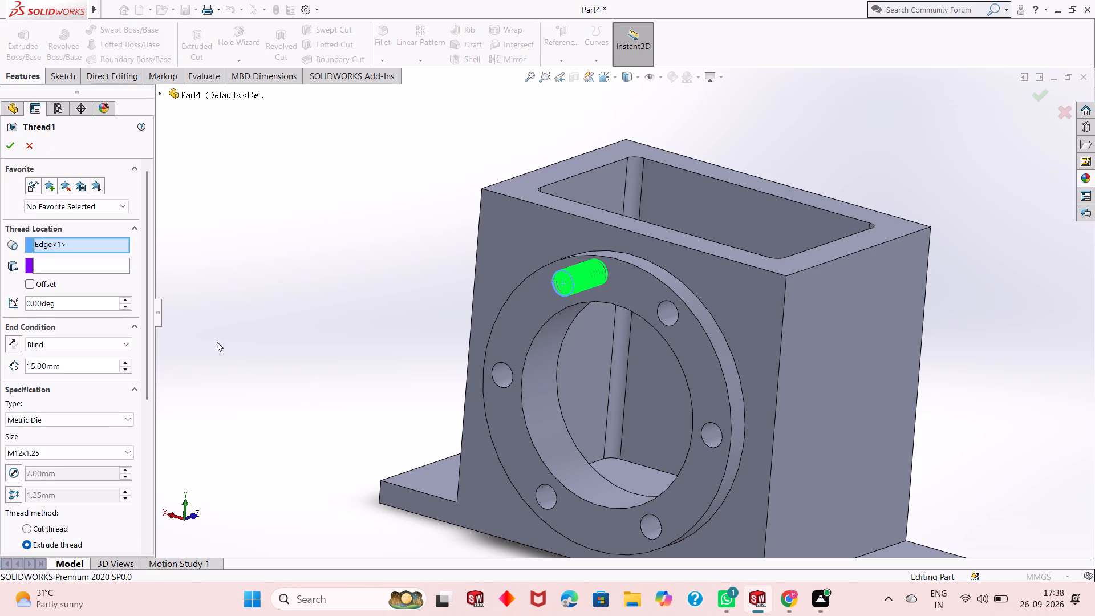
{"action": "scroll", "coordinate": [146, 379], "scroll_direction": "down", "scroll_amount": 3}
{"action": "scroll", "coordinate": [146, 379], "scroll_direction": "up", "scroll_amount": 3}
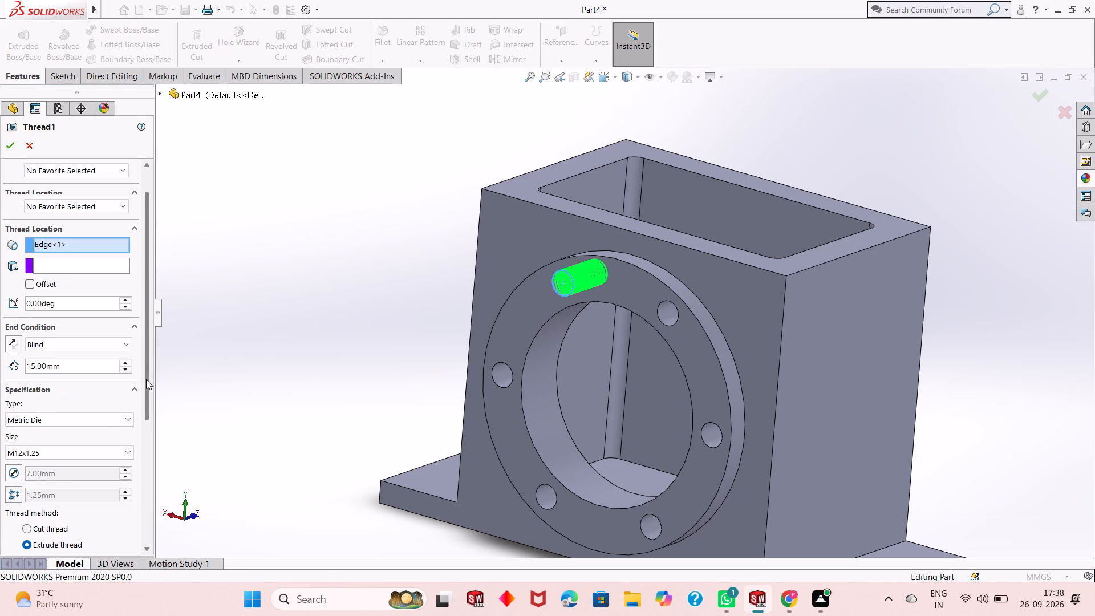
{"action": "scroll", "coordinate": [146, 379], "scroll_direction": "down", "scroll_amount": 2}
{"action": "scroll", "coordinate": [146, 379], "scroll_direction": "up", "scroll_amount": 2}
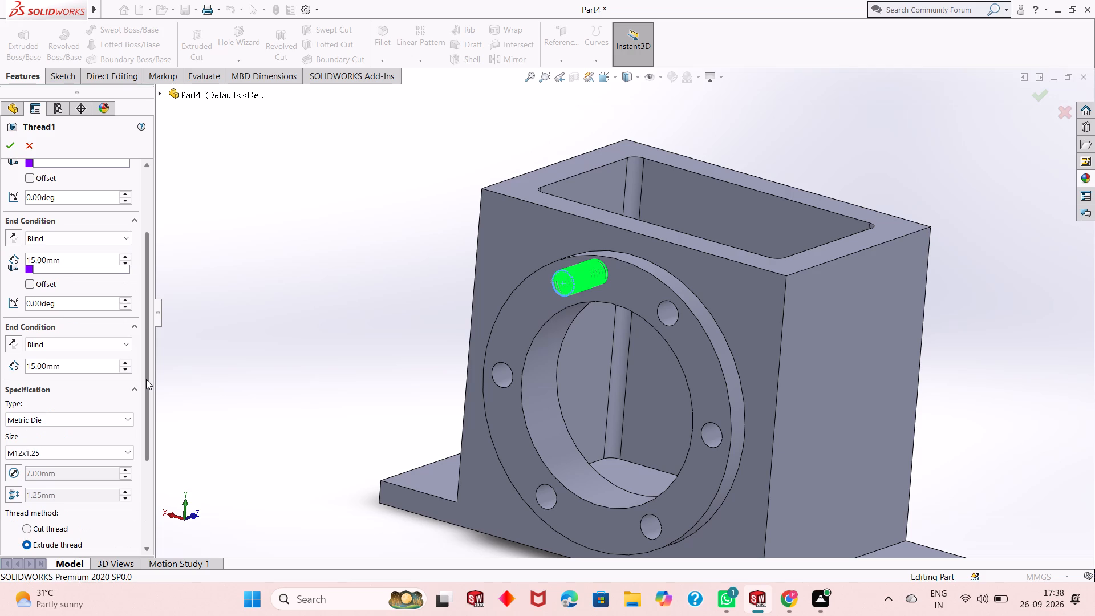
{"action": "scroll", "coordinate": [146, 379], "scroll_direction": "up", "scroll_amount": 5}
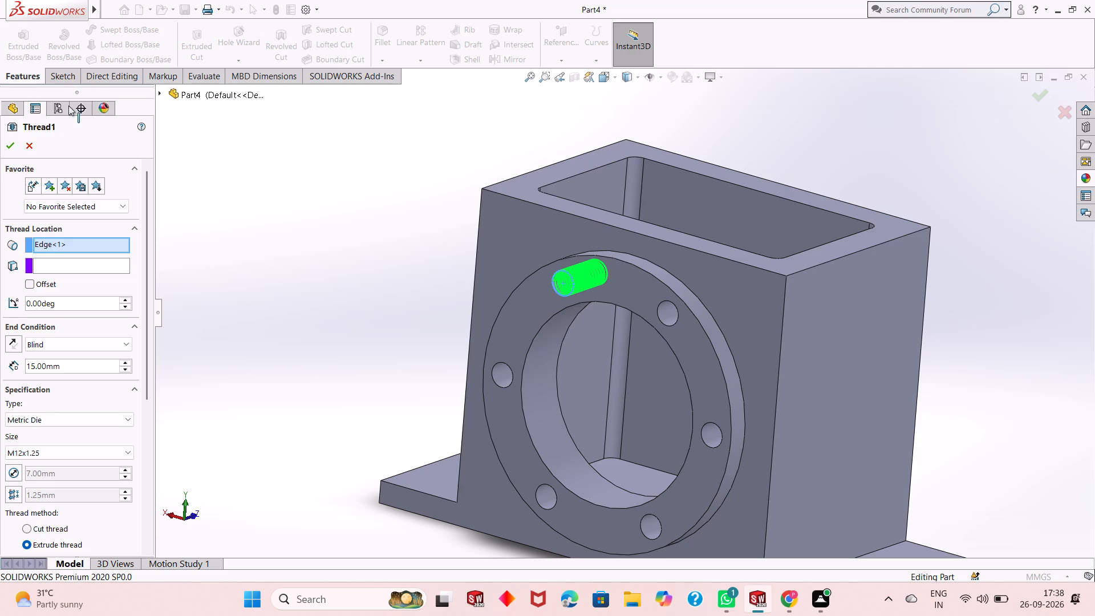
{"action": "left_click", "coordinate": [23, 143]}
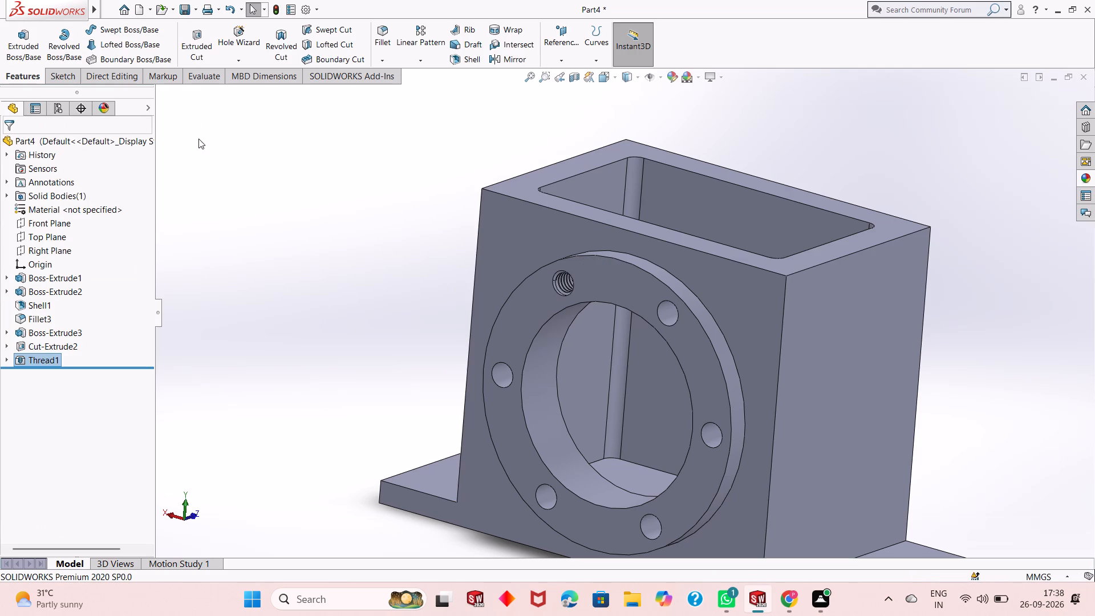
Add an M12x1.25 extruded thread to the boss's upper-right small hole, with a 90° start angle and 15 mm blind depth.
{"action": "left_click", "coordinate": [247, 62]}
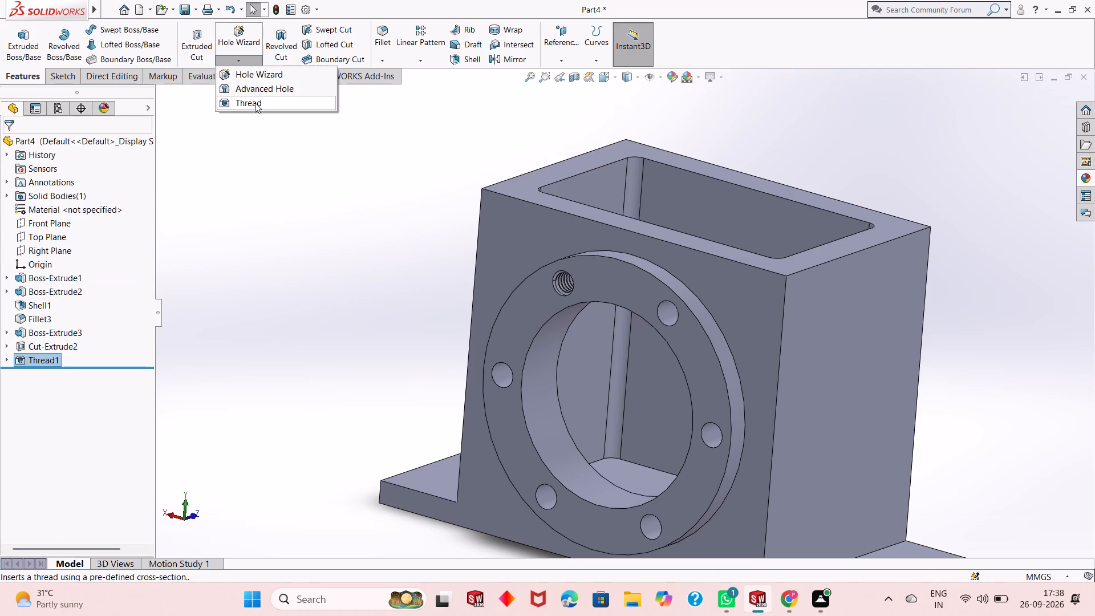
{"action": "left_click", "coordinate": [255, 103]}
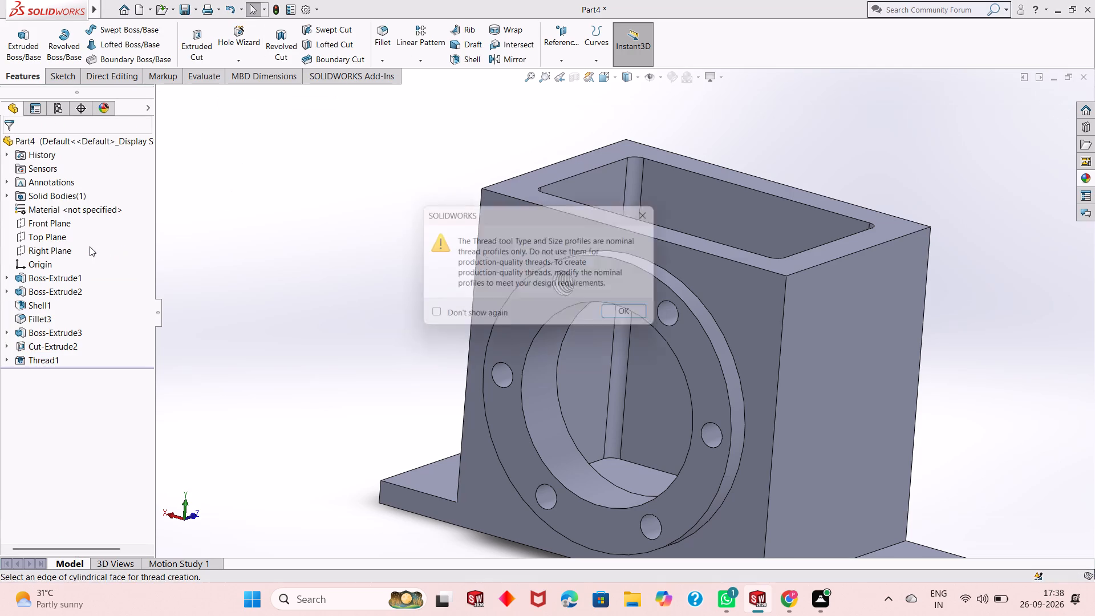
{"action": "left_click", "coordinate": [643, 308]}
{"action": "left_click", "coordinate": [640, 315]}
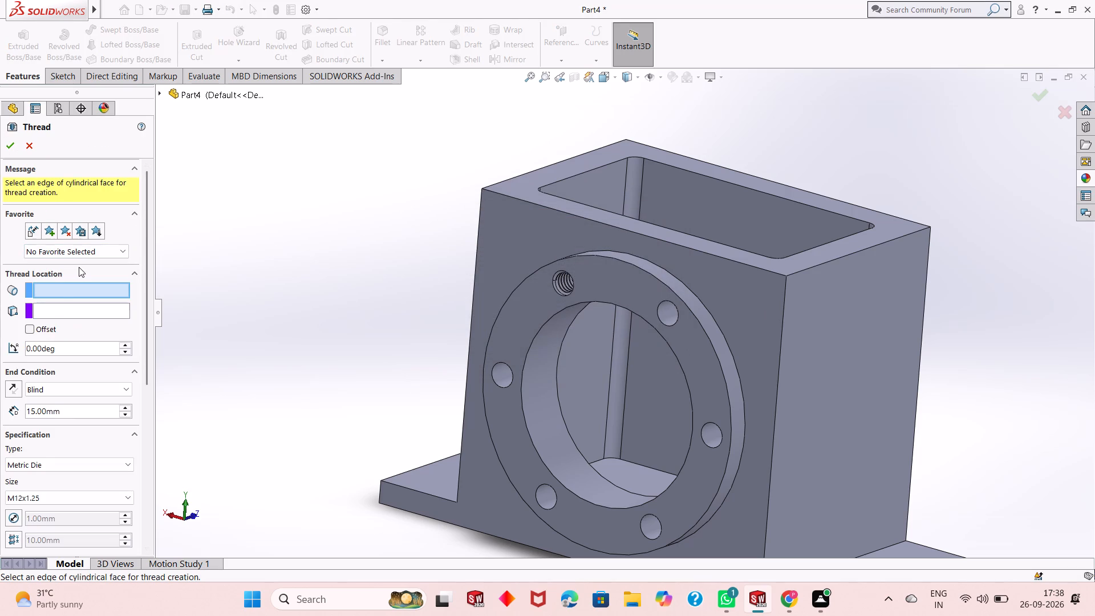
{"action": "left_click", "coordinate": [62, 289]}
{"action": "left_click", "coordinate": [82, 315]}
{"action": "left_click", "coordinate": [95, 293]}
{"action": "scroll", "coordinate": [411, 371], "scroll_direction": "up", "scroll_amount": 1}
{"action": "scroll", "coordinate": [315, 367], "scroll_direction": "up", "scroll_amount": 2}
{"action": "scroll", "coordinate": [727, 306], "scroll_direction": "down", "scroll_amount": 3}
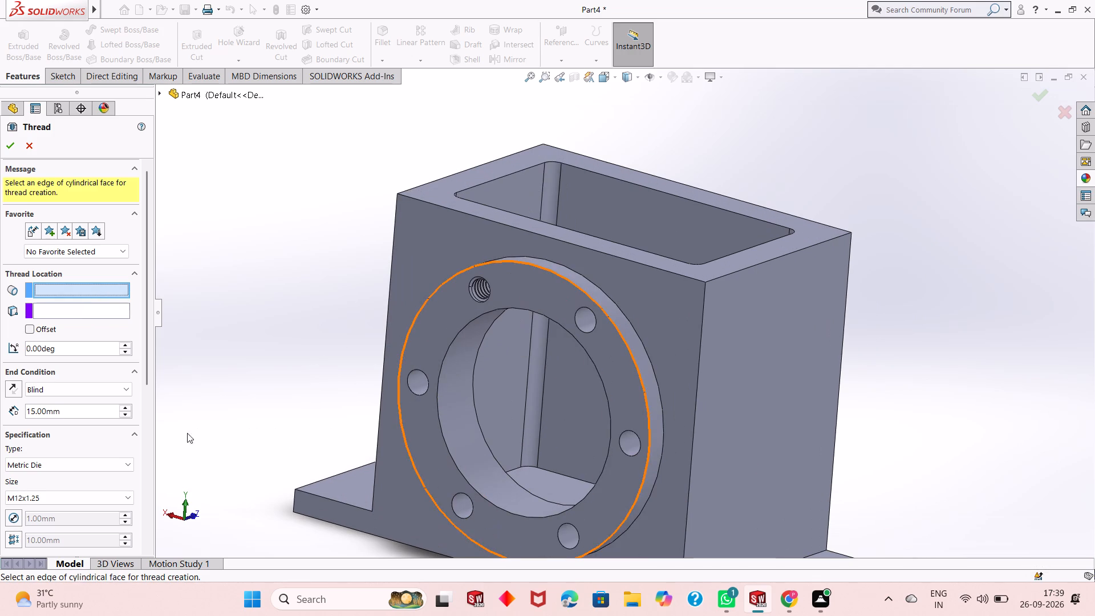
{"action": "left_click", "coordinate": [585, 306]}
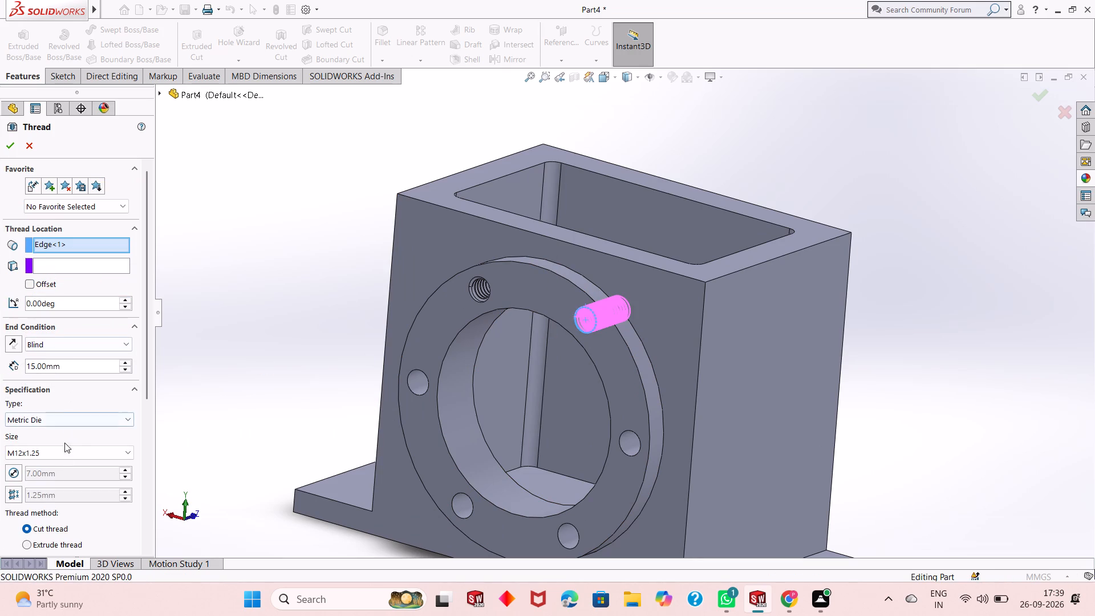
{"action": "left_click", "coordinate": [63, 544]}
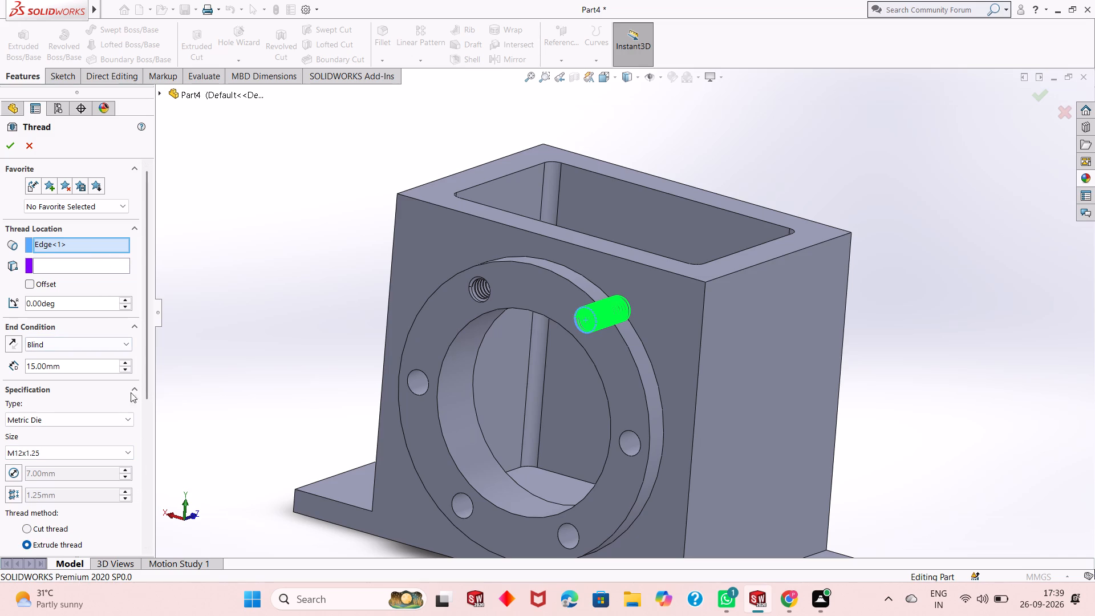
{"action": "double_click", "coordinate": [83, 305]}
{"action": "type", "text": "90"}
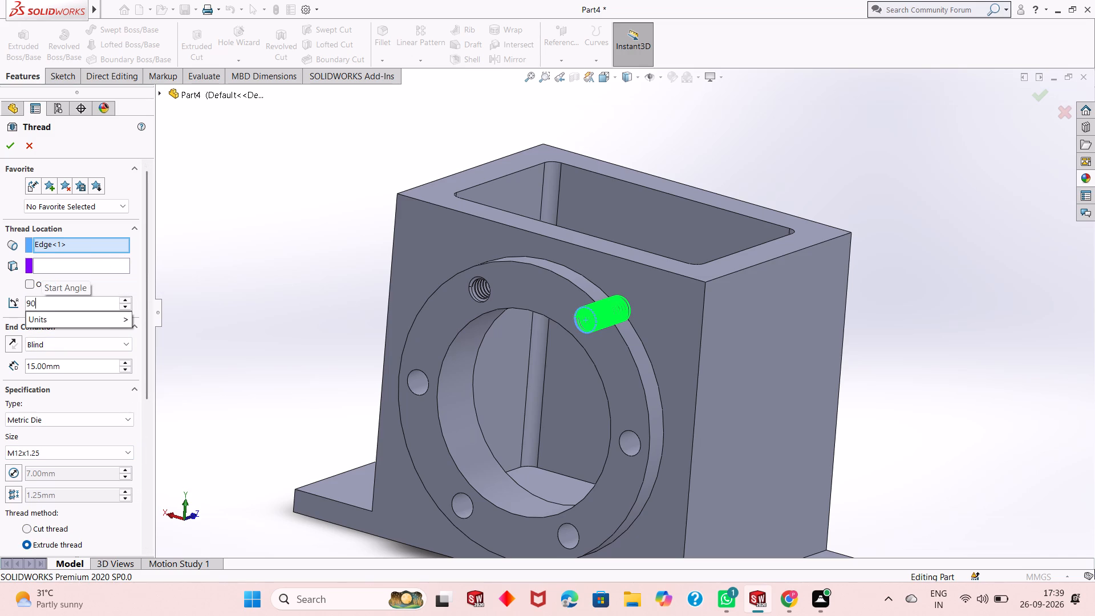
{"action": "key", "text": "Return"}
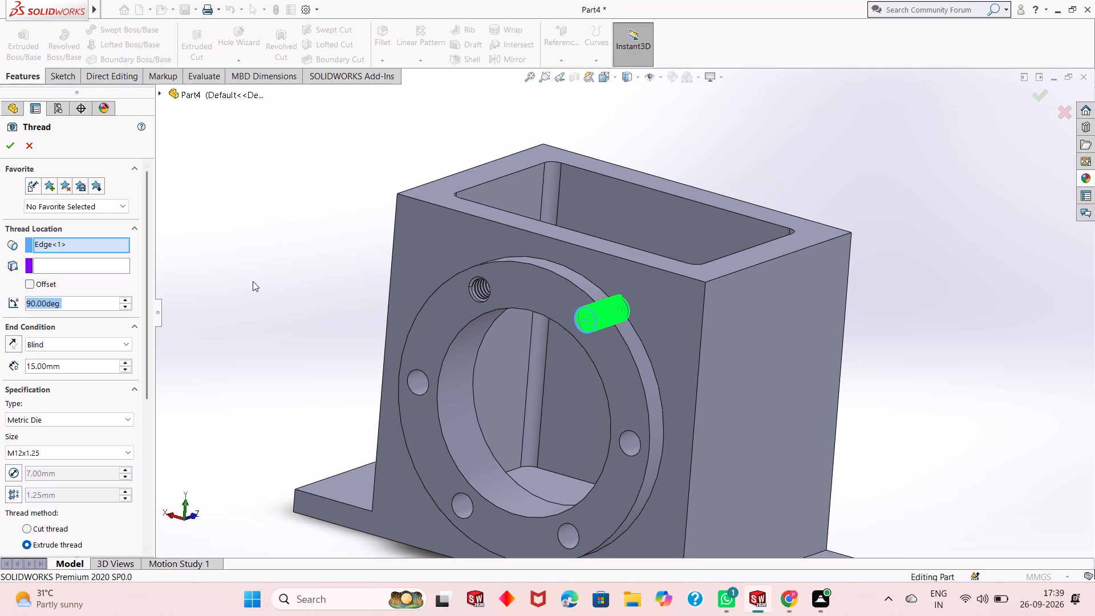
{"action": "left_click", "coordinate": [13, 148]}
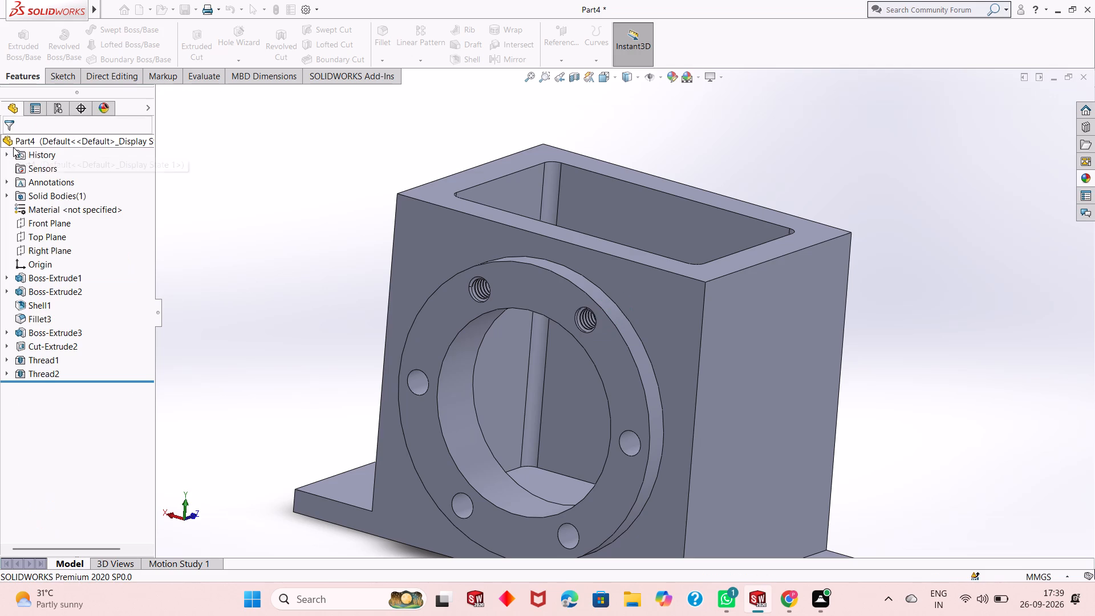
Examine the two threaded holes at the top of the circular boss up close from several angles.
{"action": "middle_click_drag", "start_coordinate": [602, 313], "coordinate": [585, 367]}
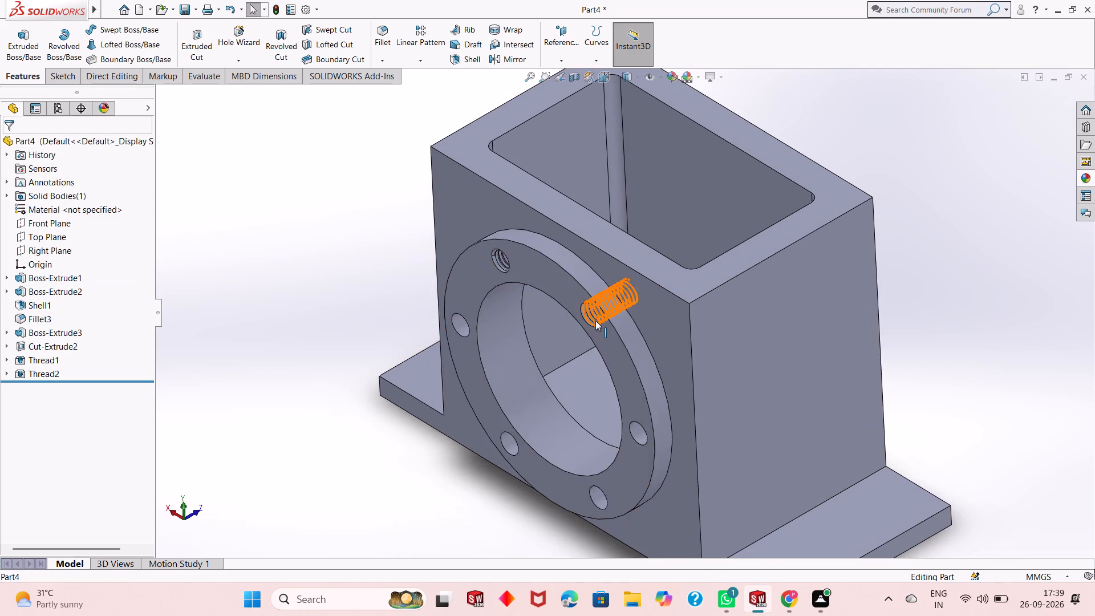
{"action": "scroll", "coordinate": [595, 321], "scroll_direction": "down", "scroll_amount": 7}
{"action": "middle_click_drag", "start_coordinate": [558, 372], "coordinate": [550, 337]}
{"action": "scroll", "coordinate": [550, 337], "scroll_direction": "up", "scroll_amount": 2}
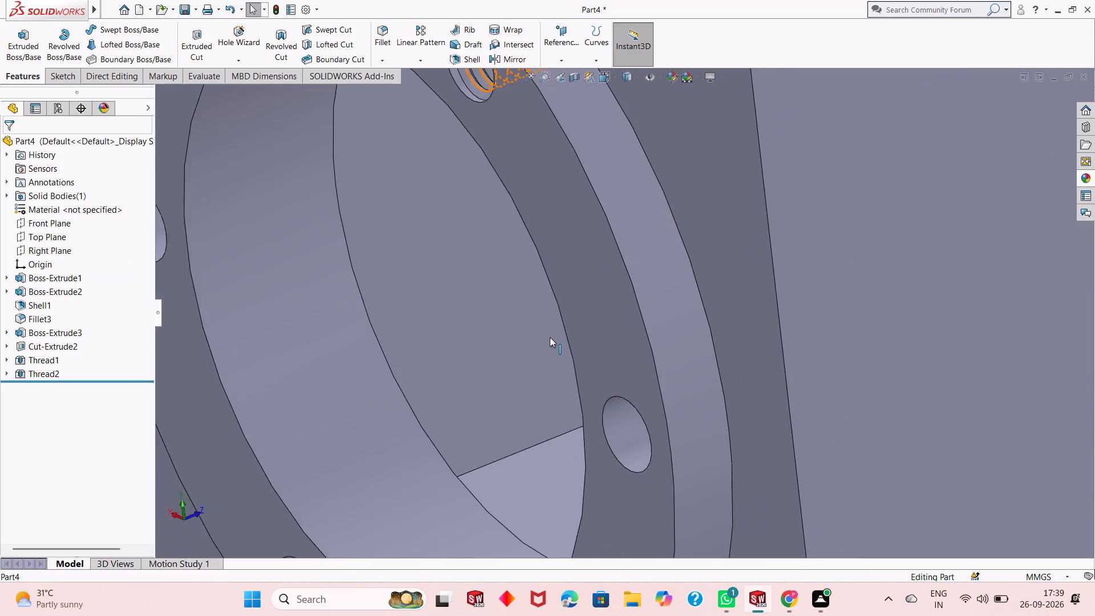
{"action": "scroll", "coordinate": [550, 337], "scroll_direction": "up", "scroll_amount": 2}
{"action": "middle_click_drag", "start_coordinate": [536, 186], "coordinate": [631, 143]}
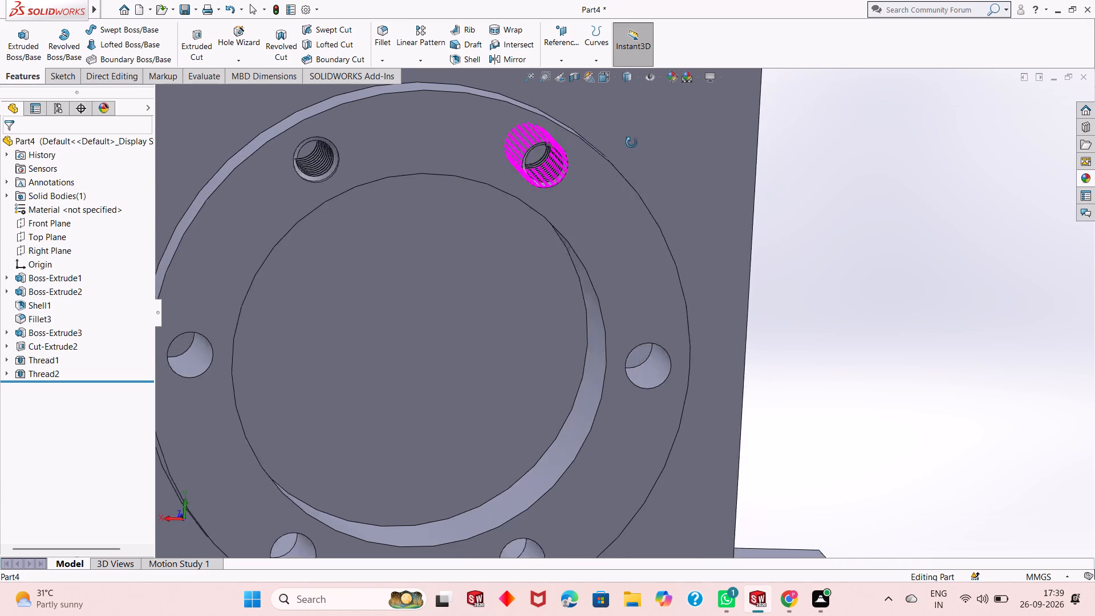
{"action": "middle_click_drag", "start_coordinate": [631, 143], "coordinate": [633, 143]}
{"action": "middle_click_drag", "start_coordinate": [591, 191], "coordinate": [586, 151]}
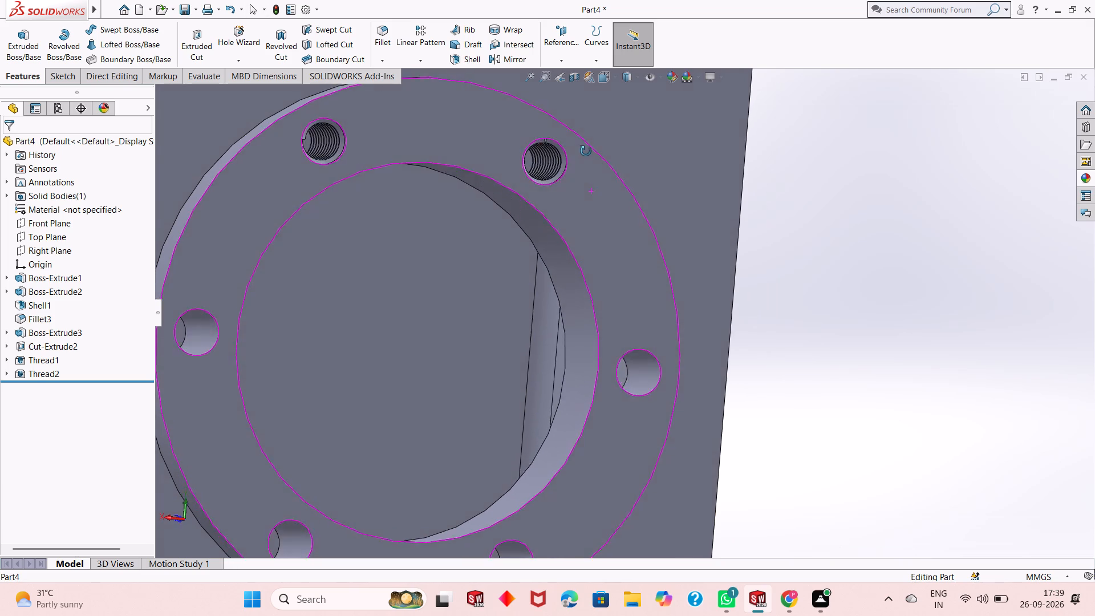
{"action": "middle_click_drag", "start_coordinate": [586, 151], "coordinate": [530, 169]}
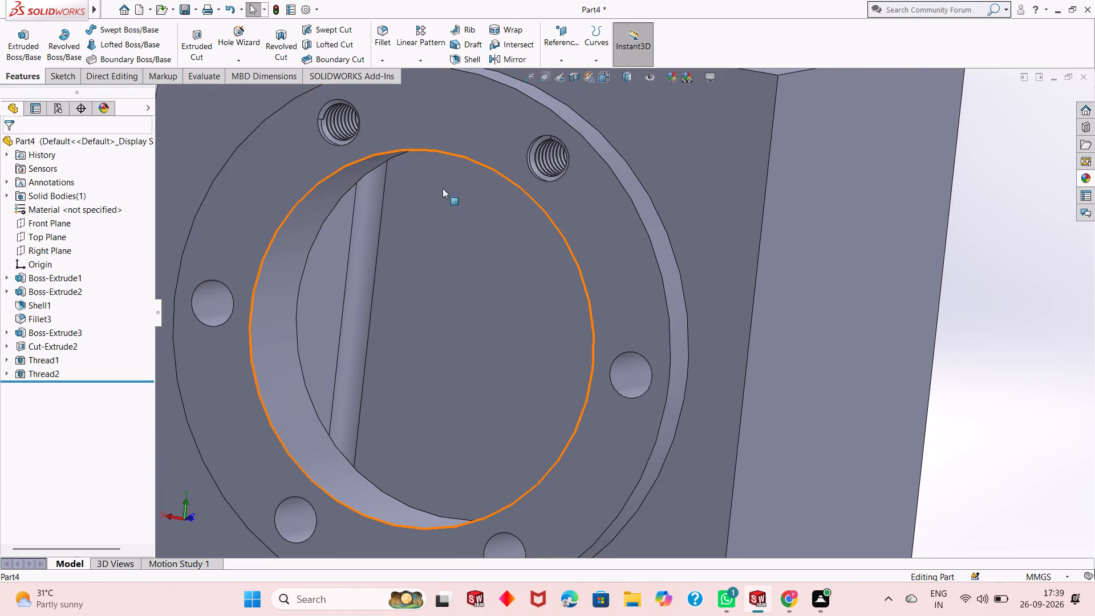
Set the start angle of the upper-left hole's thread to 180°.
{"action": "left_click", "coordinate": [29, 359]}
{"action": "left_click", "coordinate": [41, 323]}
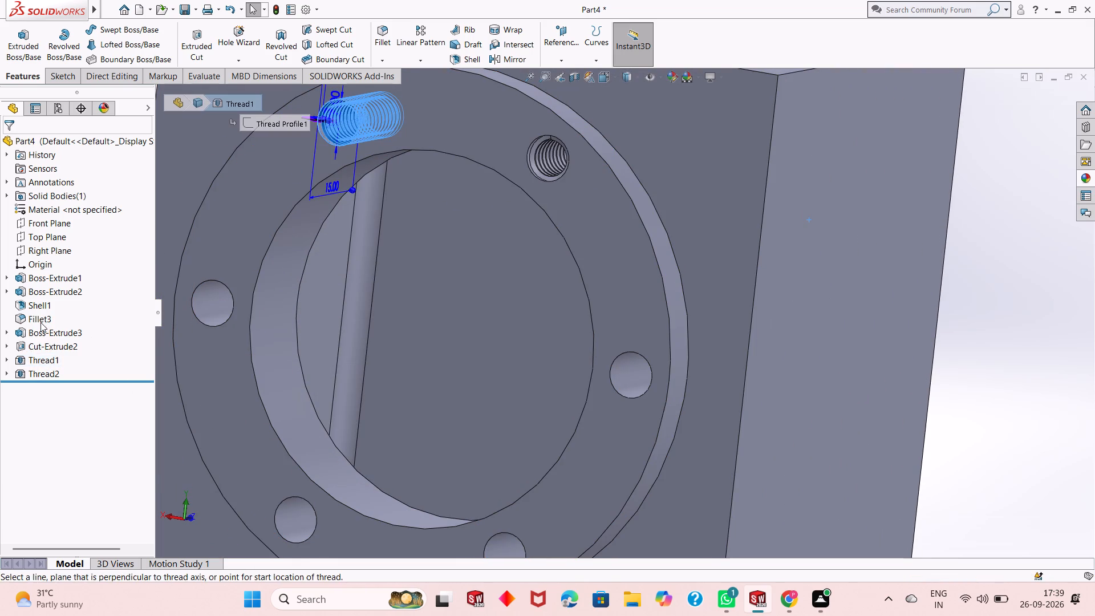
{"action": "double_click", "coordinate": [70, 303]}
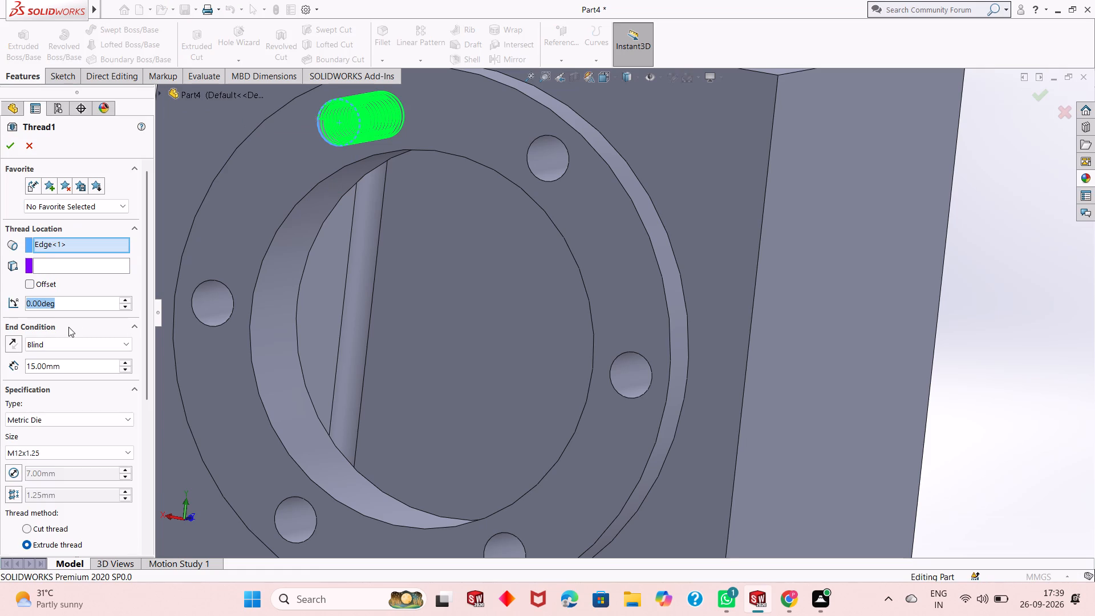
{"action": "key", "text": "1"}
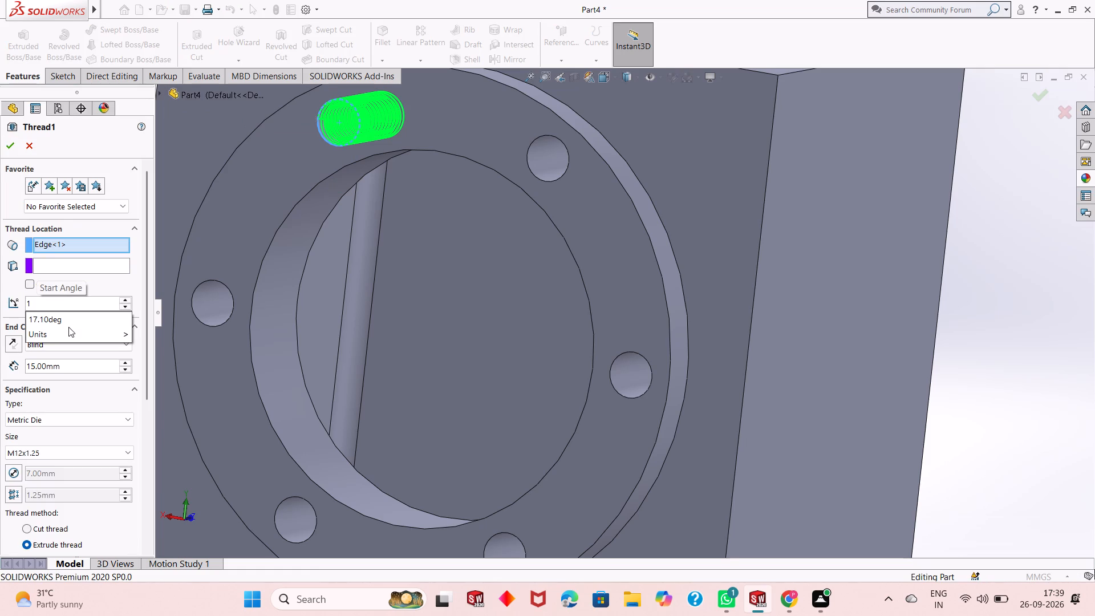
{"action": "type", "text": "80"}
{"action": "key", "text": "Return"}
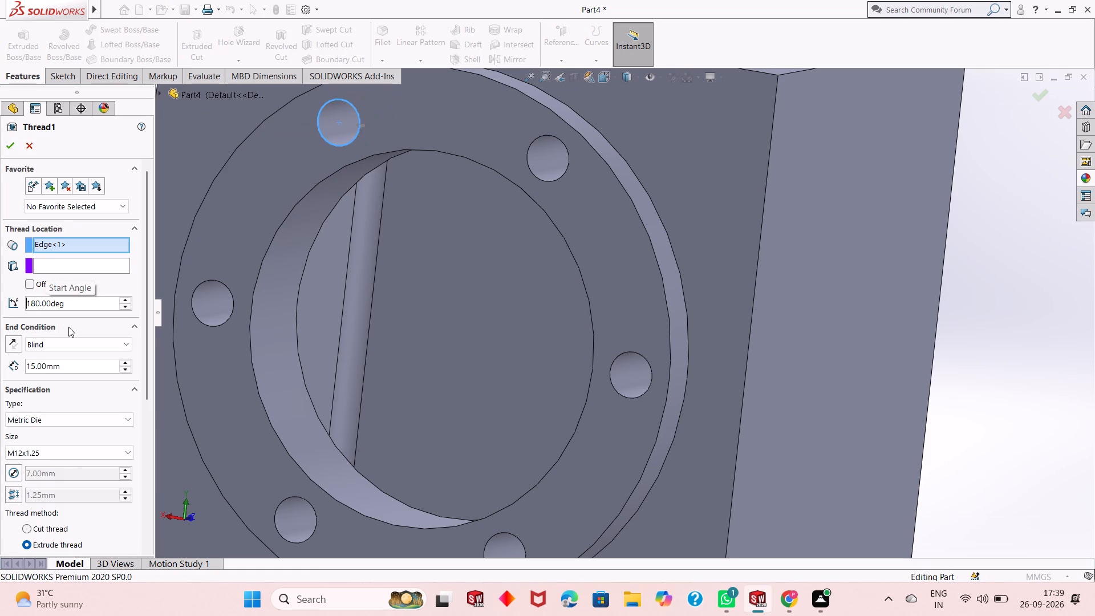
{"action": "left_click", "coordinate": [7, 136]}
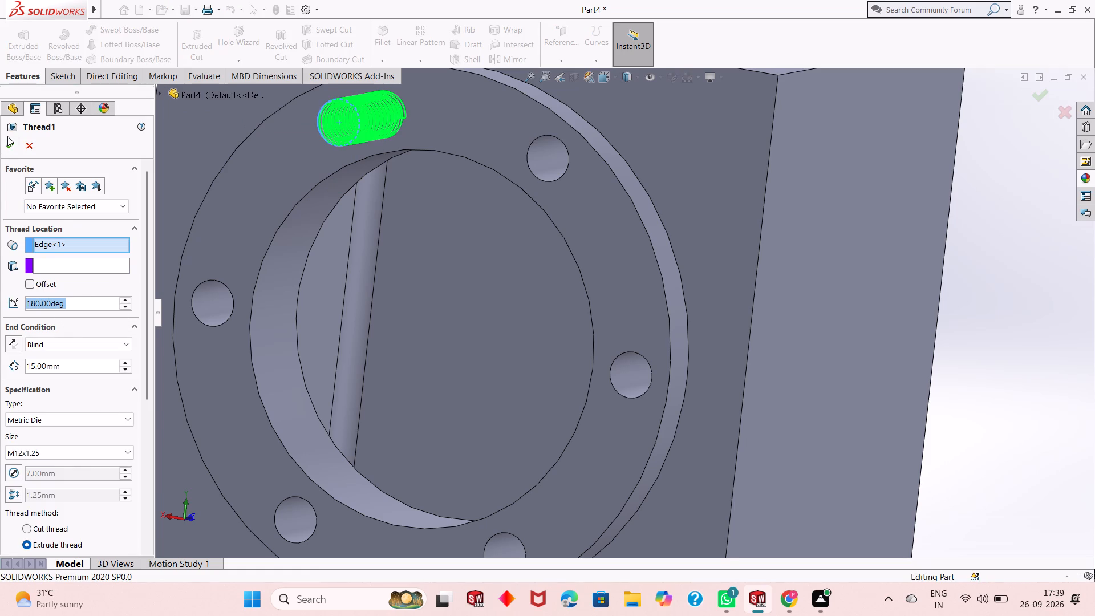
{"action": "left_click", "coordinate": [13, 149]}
Compare the two upper threaded holes in the circular boss up close and from farther away.
{"action": "scroll", "coordinate": [360, 119], "scroll_direction": "down", "scroll_amount": 2}
{"action": "scroll", "coordinate": [363, 226], "scroll_direction": "up", "scroll_amount": 2}
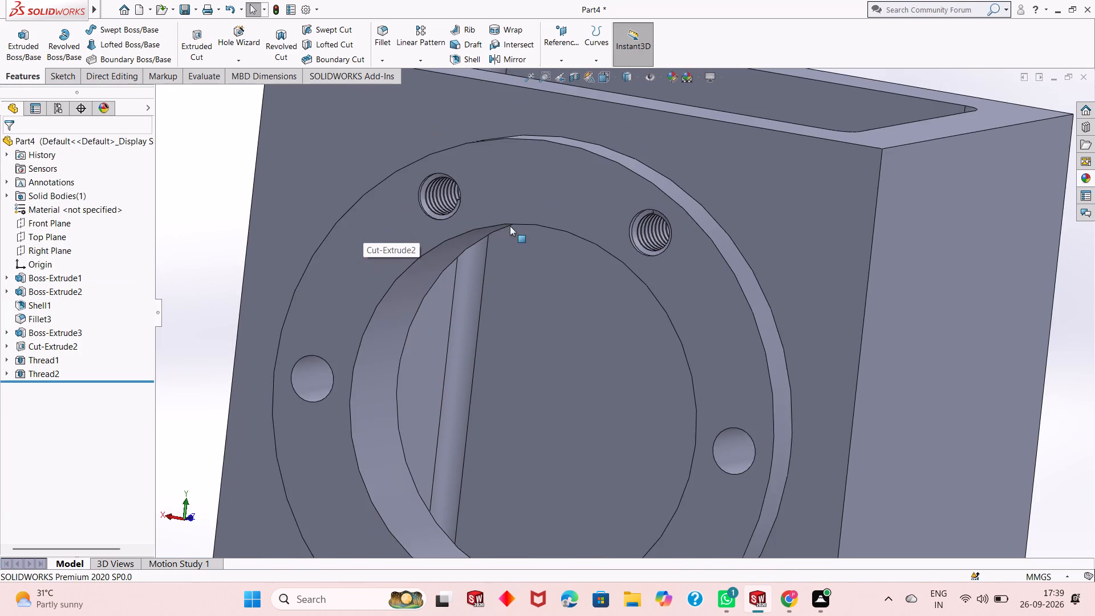
{"action": "scroll", "coordinate": [510, 228], "scroll_direction": "up", "scroll_amount": 2}
{"action": "middle_click_drag", "start_coordinate": [541, 287], "coordinate": [524, 314]}
{"action": "scroll", "coordinate": [513, 348], "scroll_direction": "up", "scroll_amount": 1}
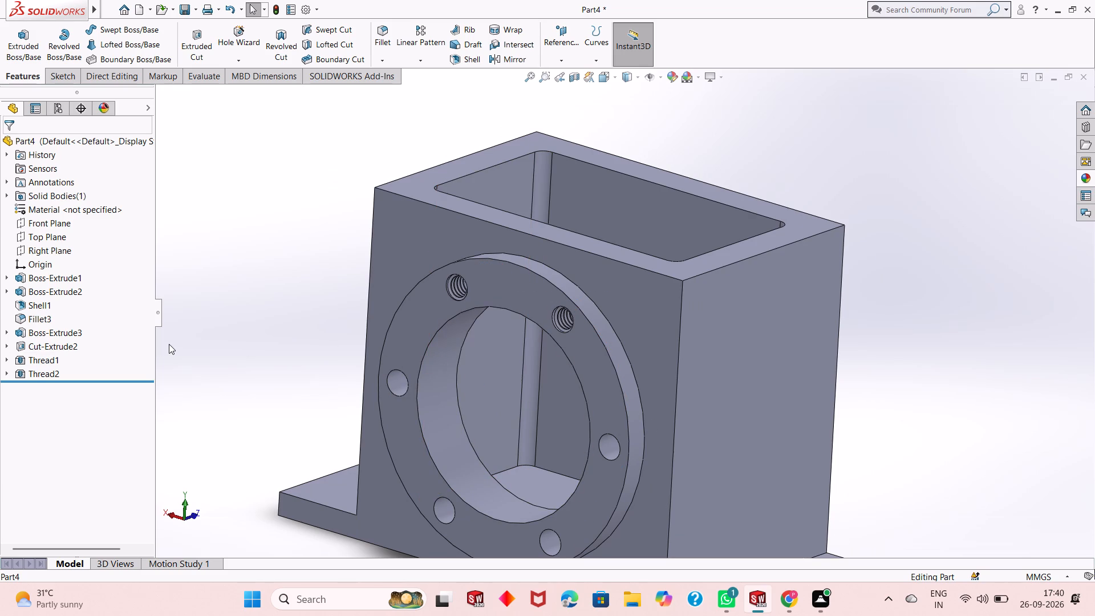
{"action": "scroll", "coordinate": [427, 304], "scroll_direction": "down", "scroll_amount": 4}
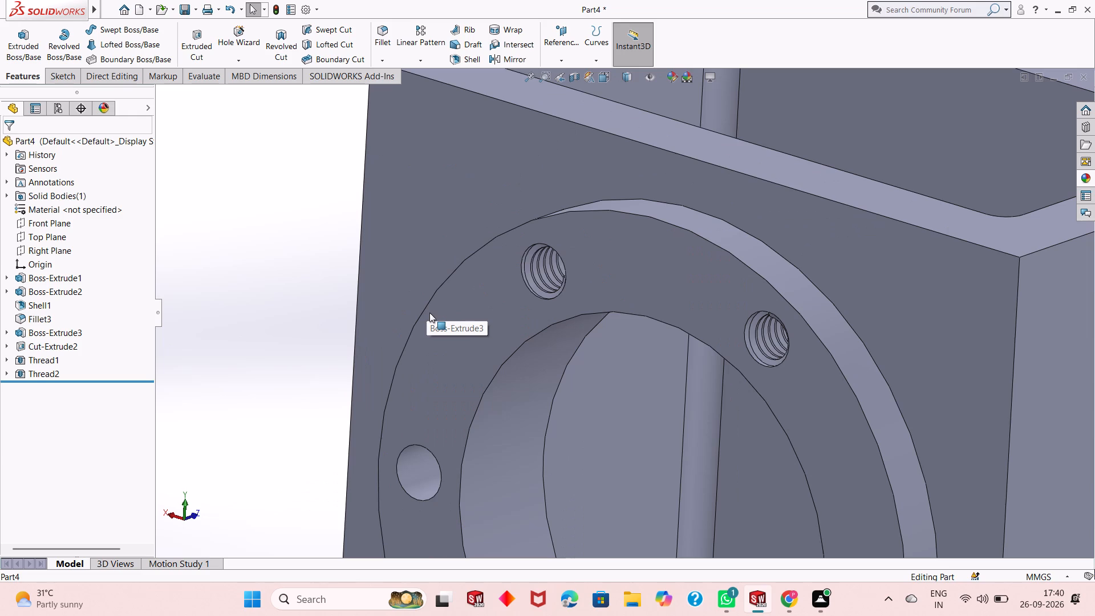
{"action": "scroll", "coordinate": [429, 313], "scroll_direction": "up", "scroll_amount": 3}
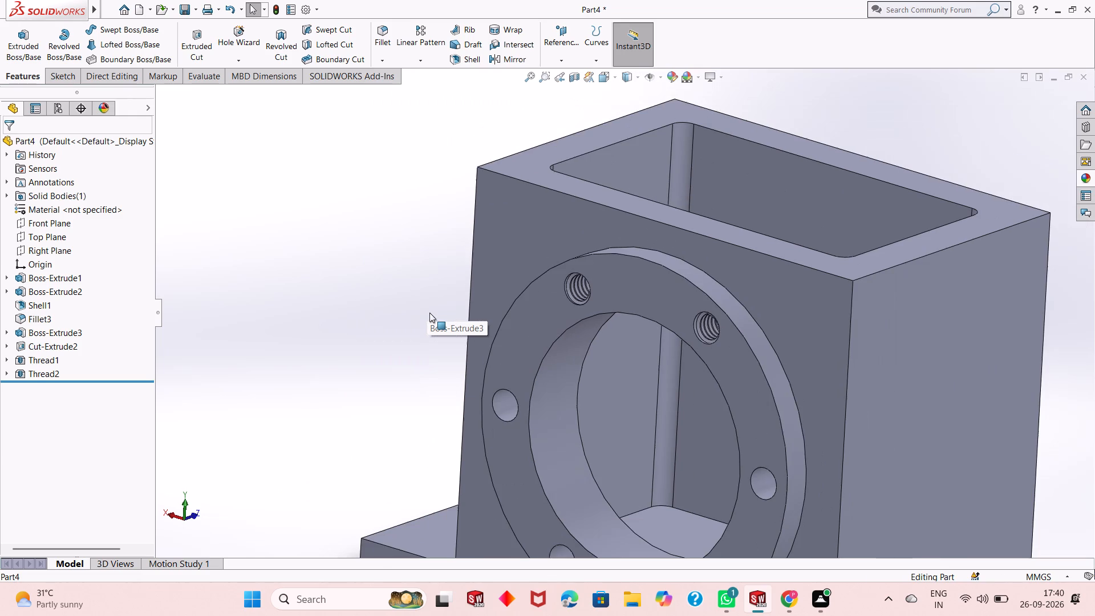
Set the start angle of the upper-left hole's thread to 90°.
{"action": "left_click", "coordinate": [42, 355]}
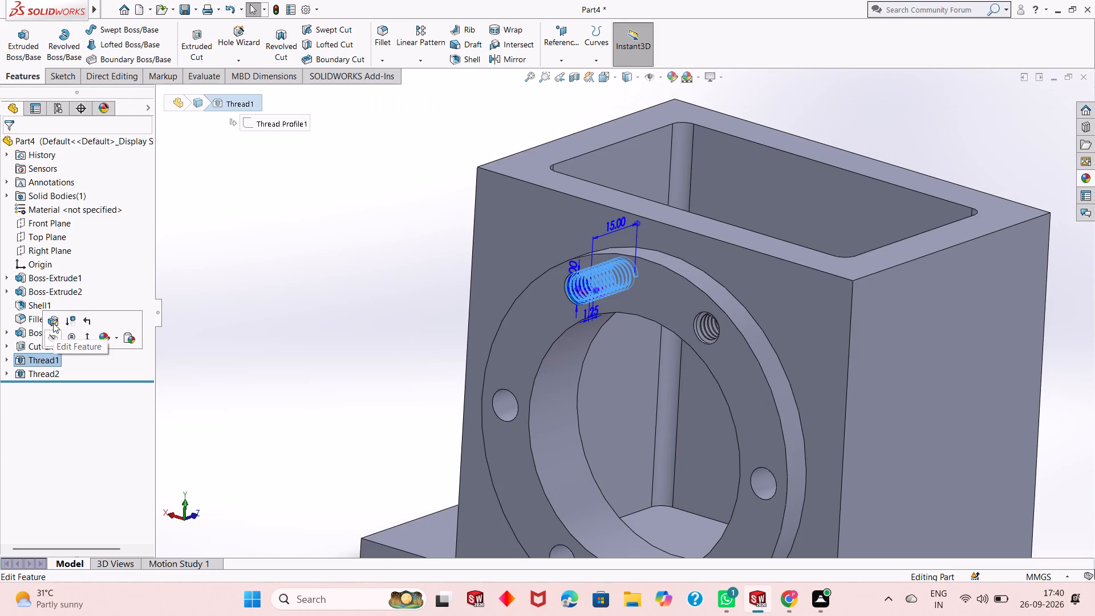
{"action": "left_click", "coordinate": [53, 323]}
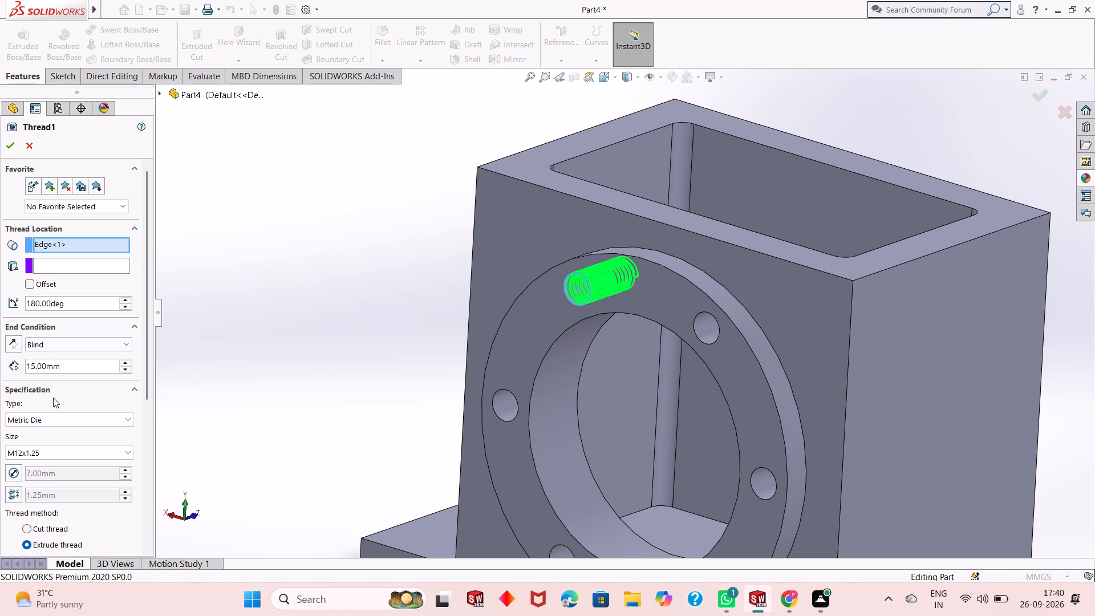
{"action": "double_click", "coordinate": [65, 305]}
{"action": "type", "text": "90"}
{"action": "key", "text": "Return"}
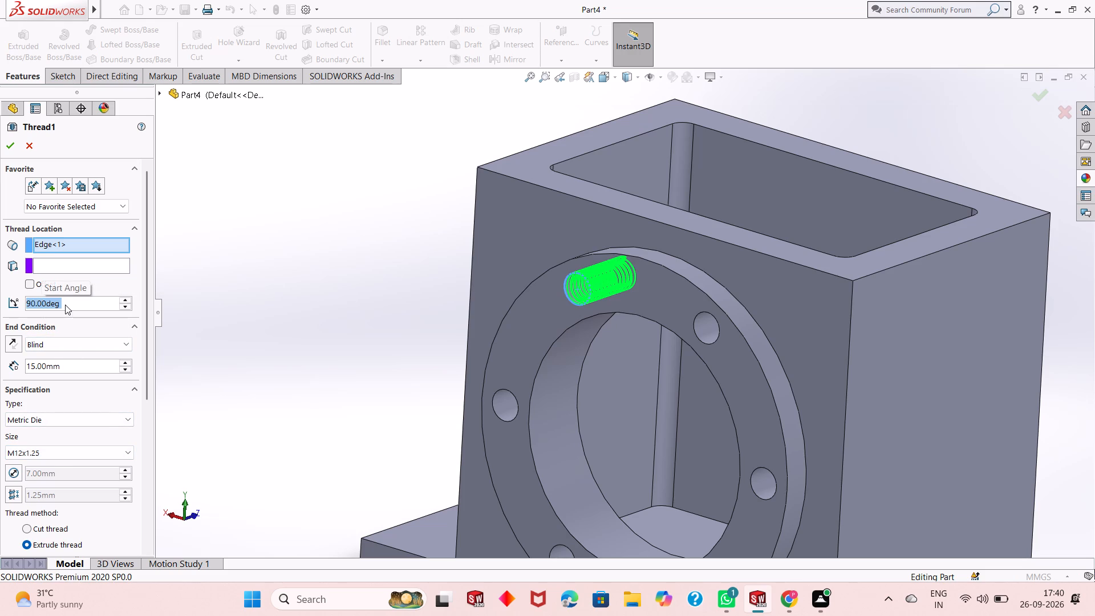
{"action": "left_click", "coordinate": [10, 137]}
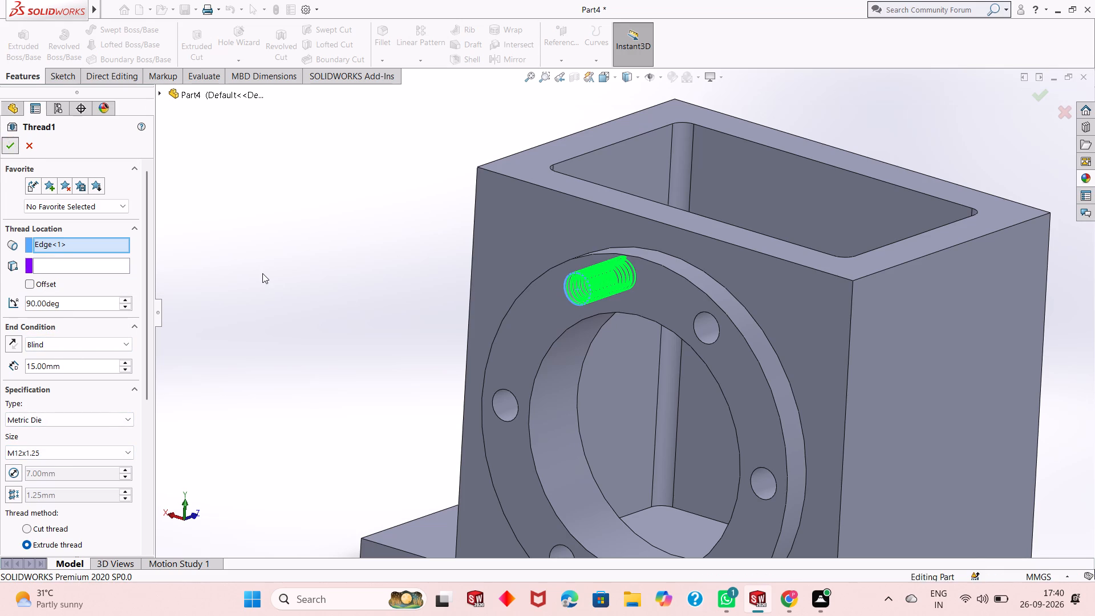
Add a 15 mm blind Metric Die M12x1.25 extruded thread with a 90° start angle to the boss's middle-left hole.
{"action": "scroll", "coordinate": [268, 279], "scroll_direction": "up", "scroll_amount": 4}
{"action": "scroll", "coordinate": [728, 428], "scroll_direction": "down", "scroll_amount": 1}
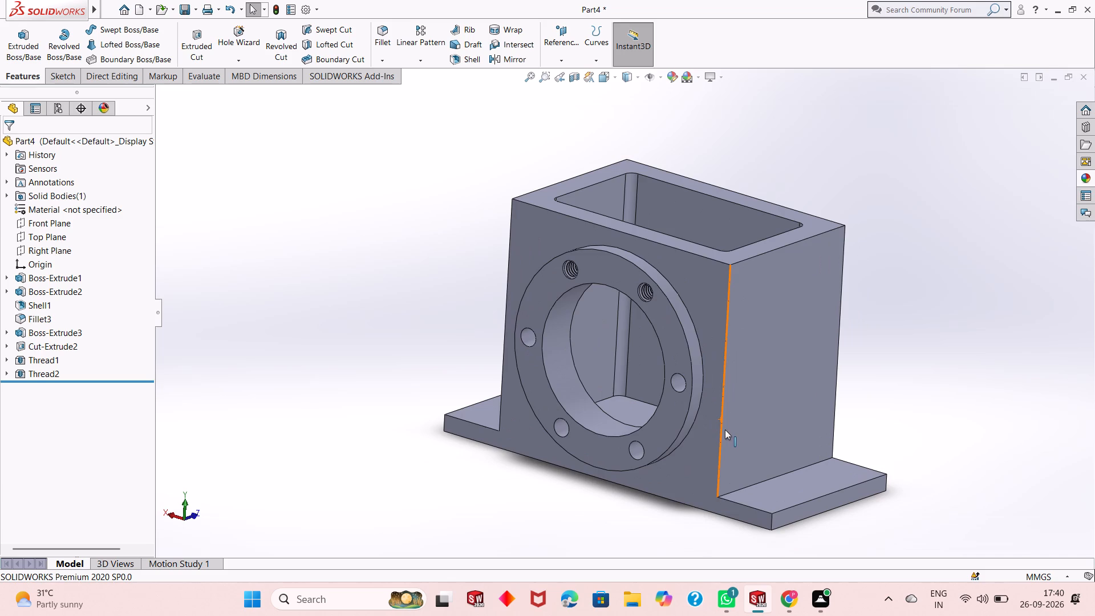
{"action": "scroll", "coordinate": [701, 429], "scroll_direction": "down", "scroll_amount": 1}
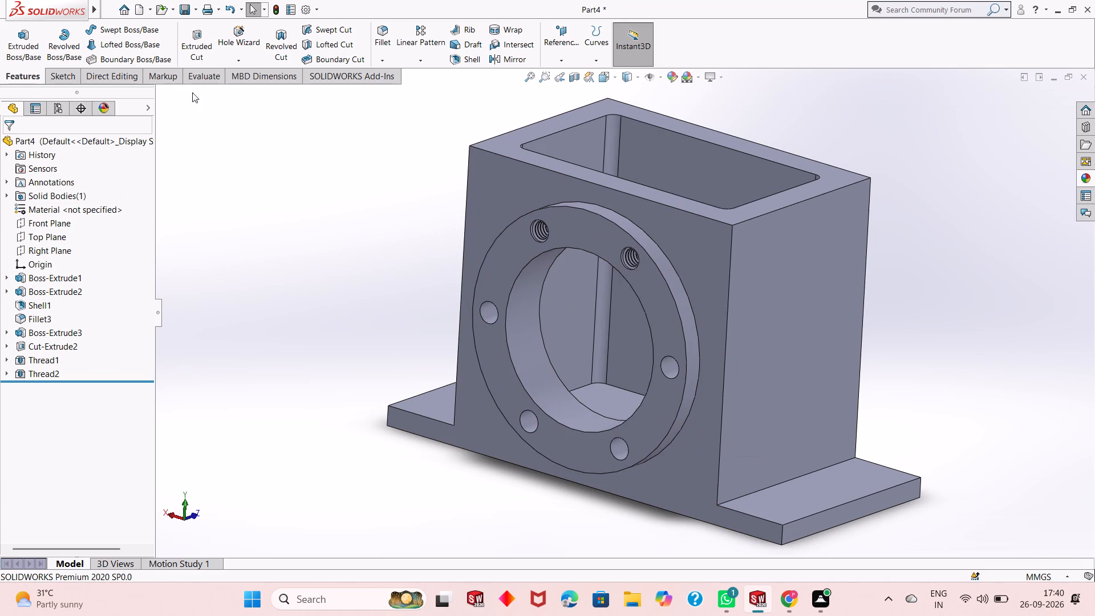
{"action": "left_click", "coordinate": [234, 64]}
{"action": "left_click", "coordinate": [249, 100]}
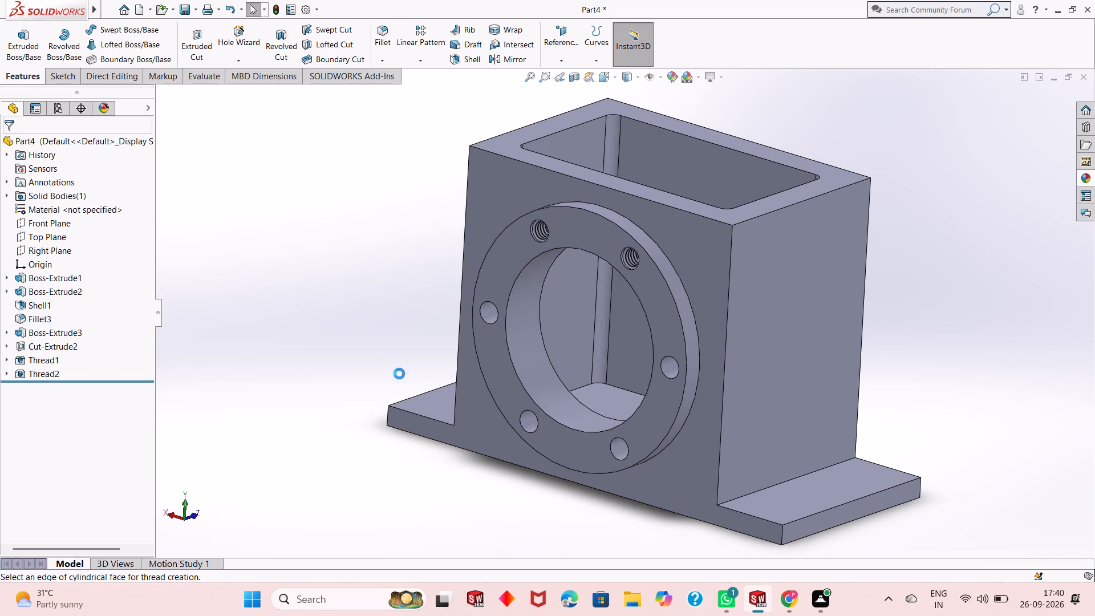
{"action": "left_click", "coordinate": [634, 313]}
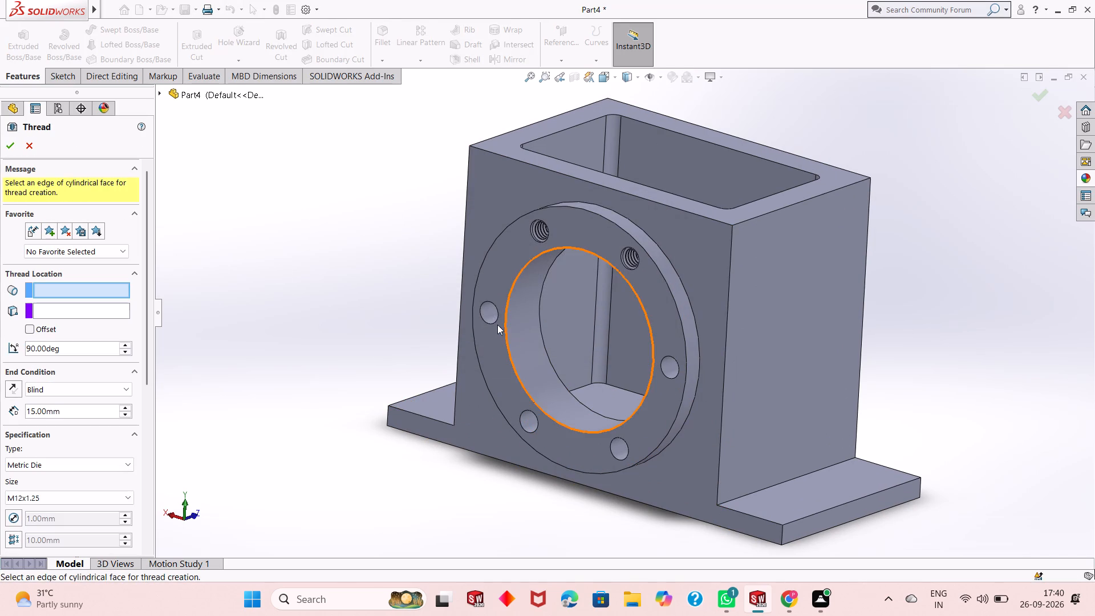
{"action": "left_click", "coordinate": [493, 322]}
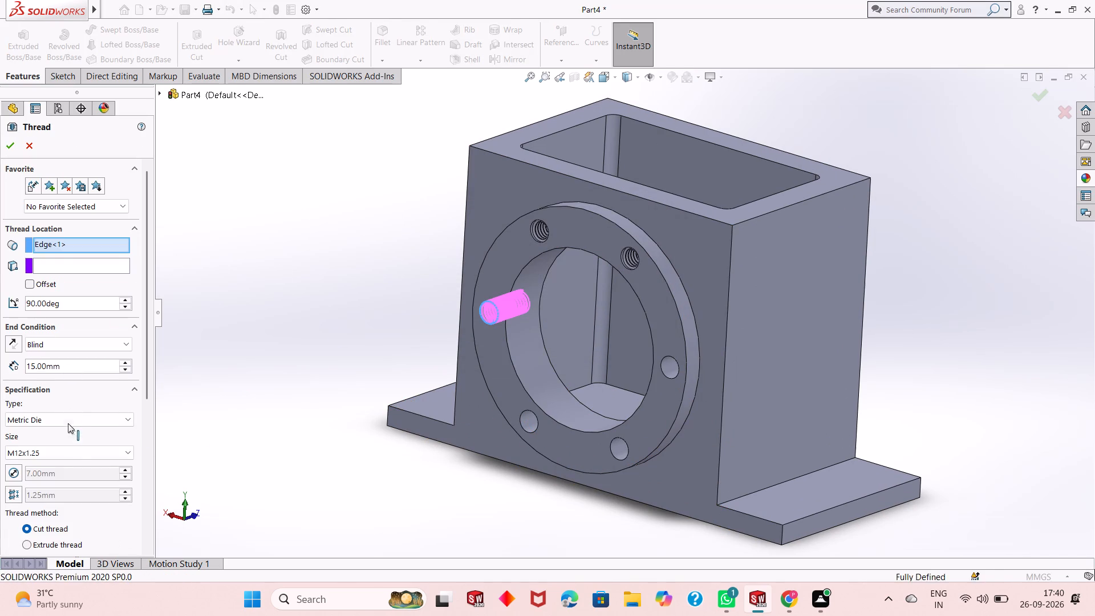
{"action": "left_click", "coordinate": [43, 541]}
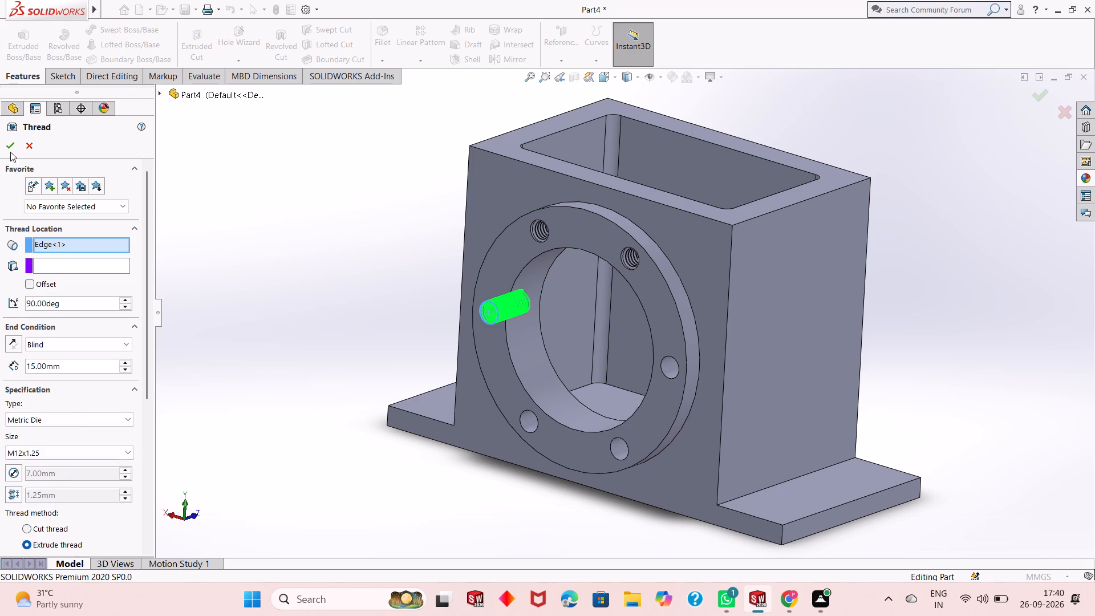
{"action": "left_click", "coordinate": [9, 143]}
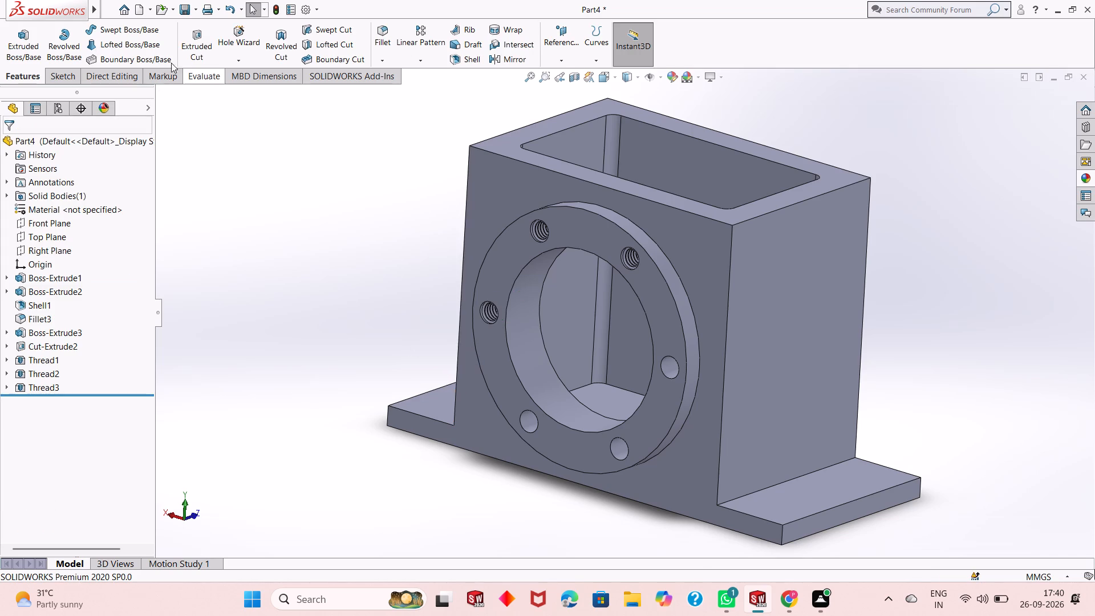
Add a 15 mm blind Metric Die M12x1.25 extruded thread with a 90° start angle to the boss's middle-right hole.
{"action": "left_click", "coordinate": [234, 63]}
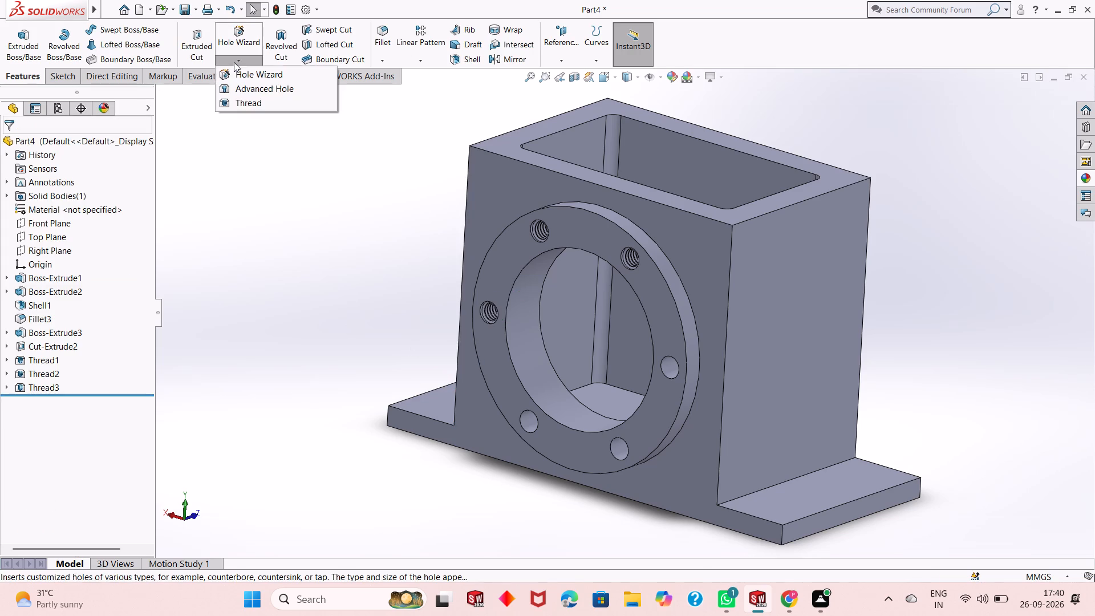
{"action": "left_click", "coordinate": [248, 99]}
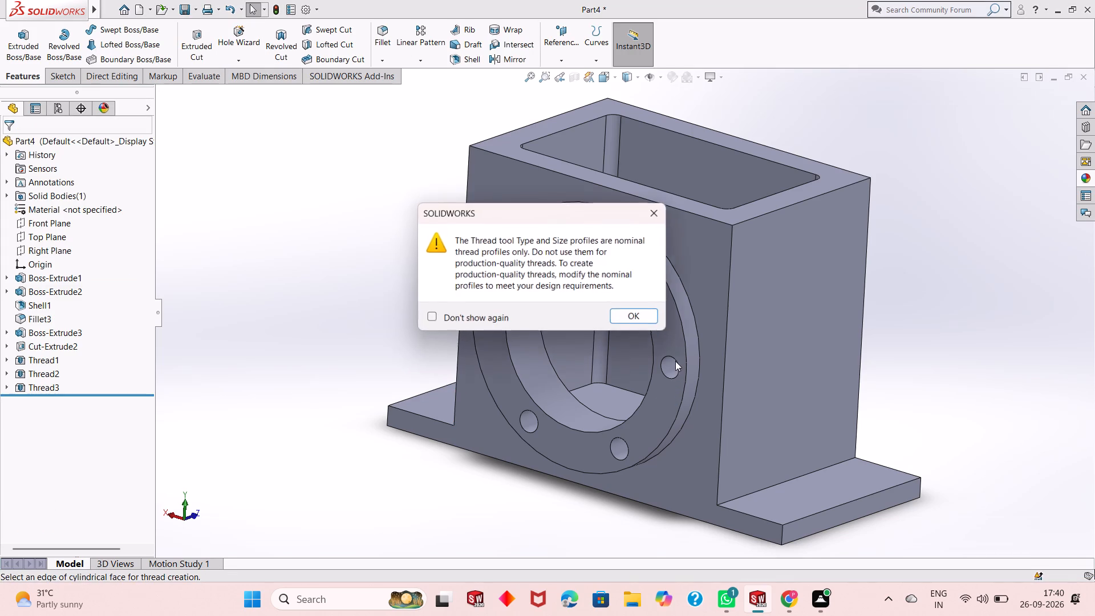
{"action": "left_click", "coordinate": [638, 312]}
{"action": "left_click", "coordinate": [664, 360]}
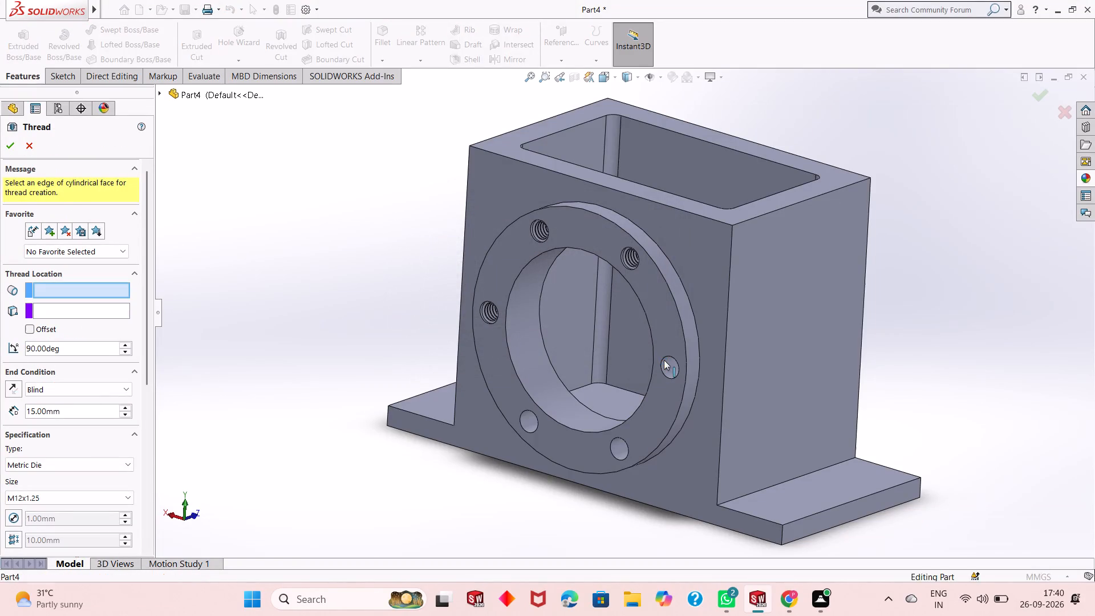
{"action": "scroll", "coordinate": [74, 462], "scroll_direction": "down", "scroll_amount": 1}
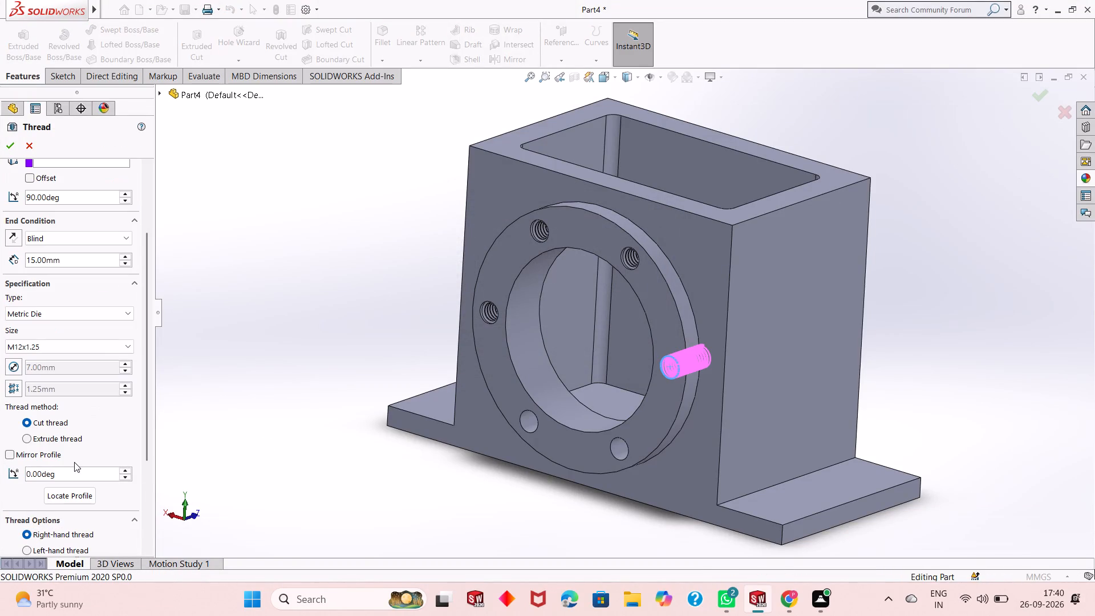
{"action": "left_click", "coordinate": [68, 438]}
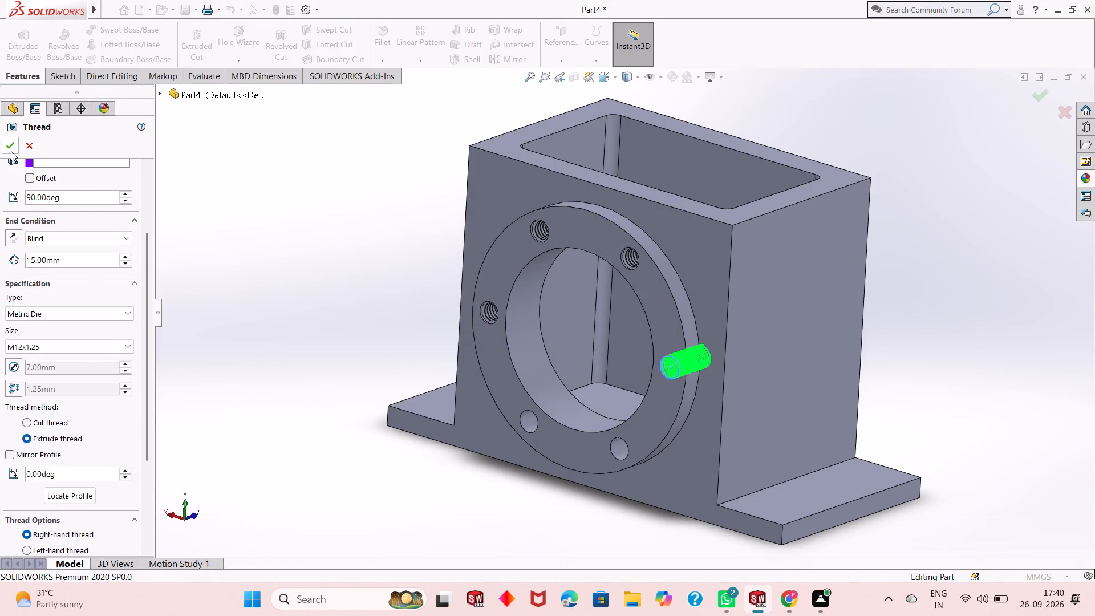
{"action": "left_click", "coordinate": [6, 149]}
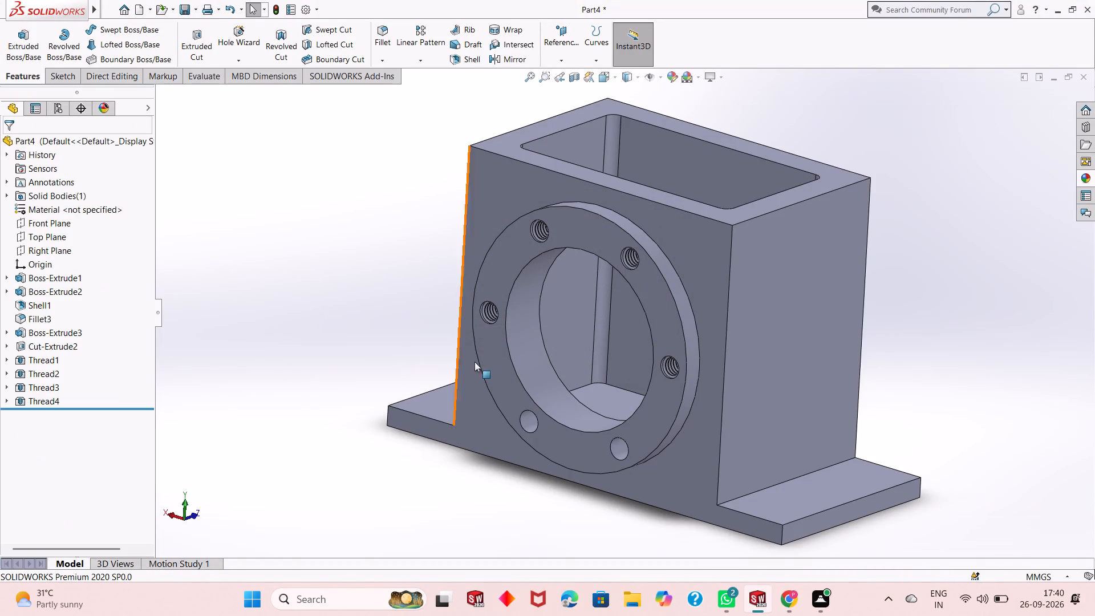
Add a 15 mm blind Metric Die M12x1.25 extruded thread with a 90° start angle to the boss's lower-left hole.
{"action": "left_click", "coordinate": [253, 62]}
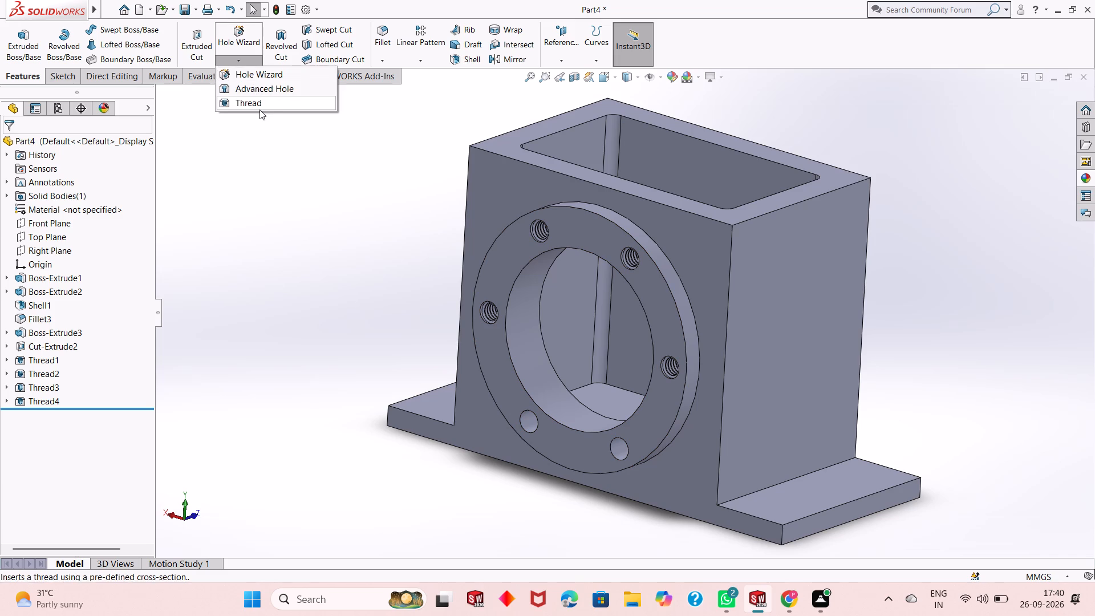
{"action": "left_click", "coordinate": [267, 103]}
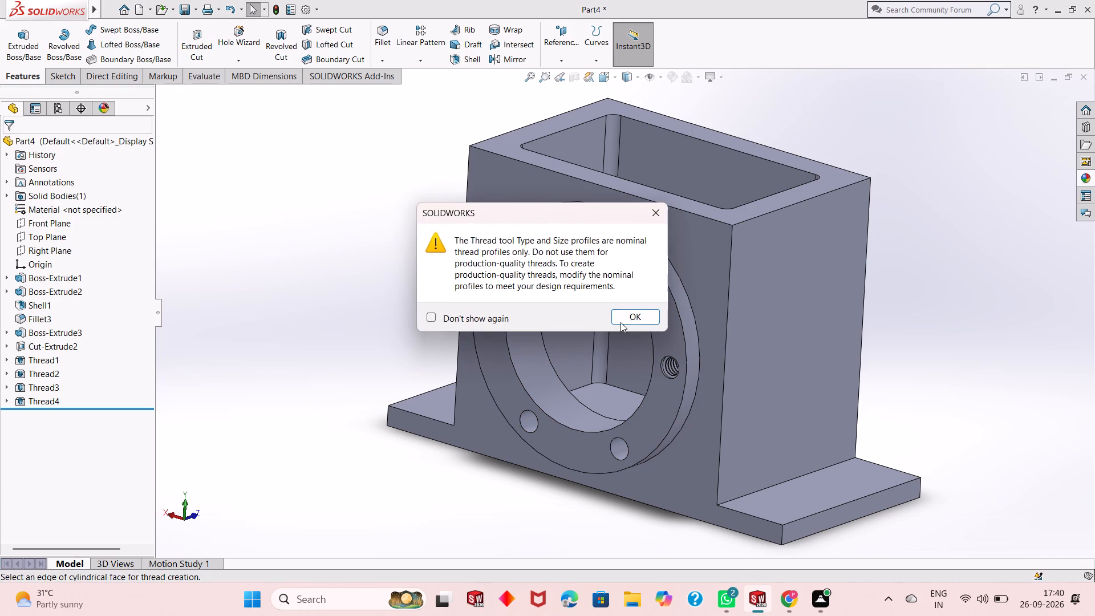
{"action": "left_click", "coordinate": [634, 318]}
{"action": "left_click", "coordinate": [532, 431]}
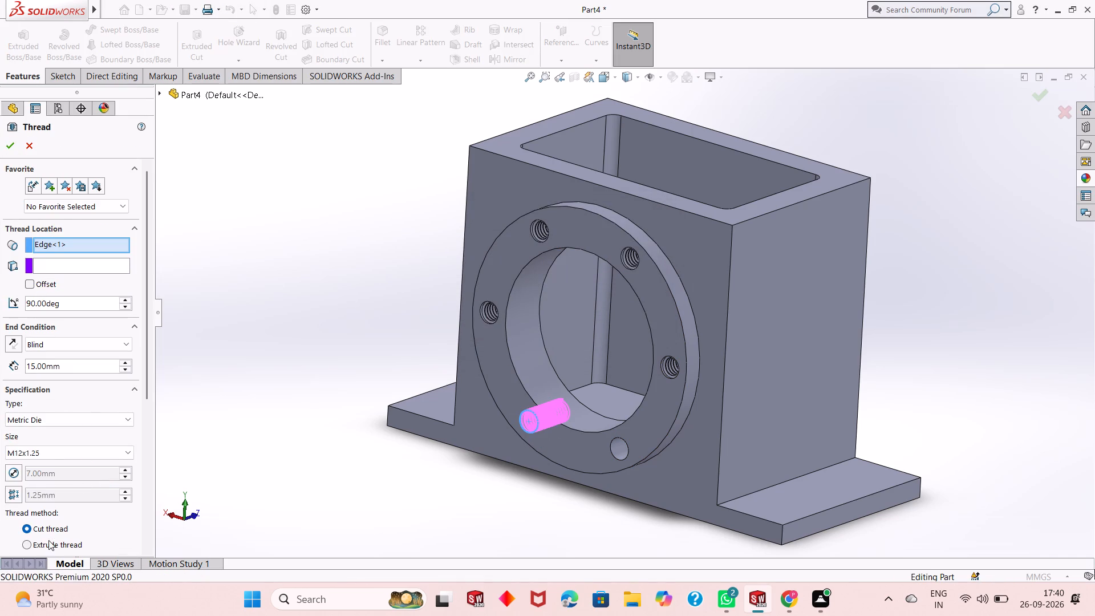
{"action": "left_click", "coordinate": [48, 545]}
{"action": "left_click", "coordinate": [16, 148]}
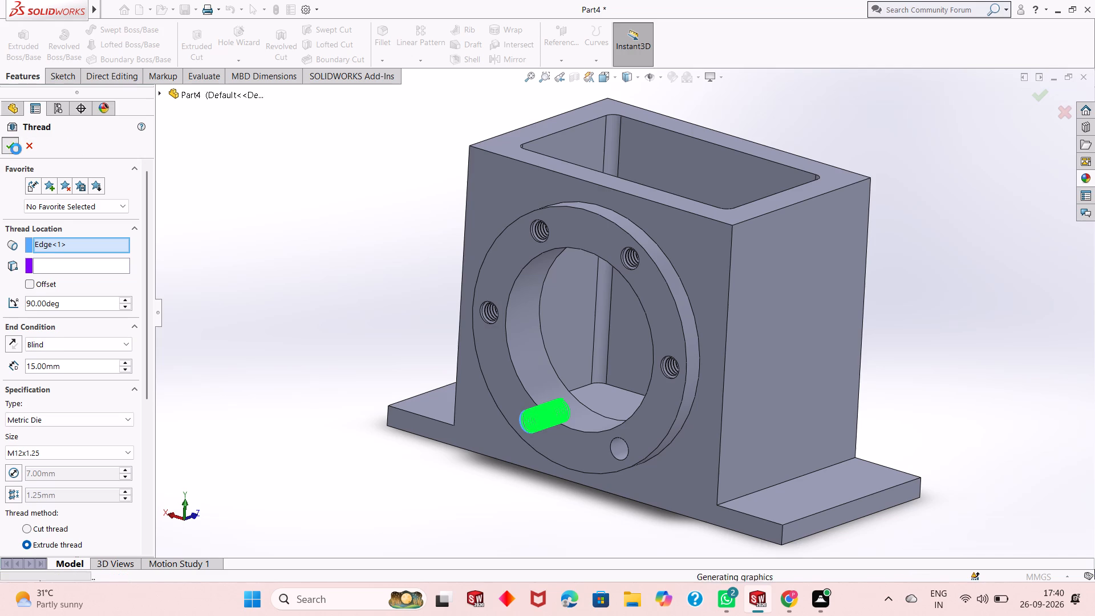
Add a 15 mm blind Metric Die M12x1.25 extruded thread with a 90° start angle to the boss's lower-right hole.
{"action": "left_click", "coordinate": [237, 63]}
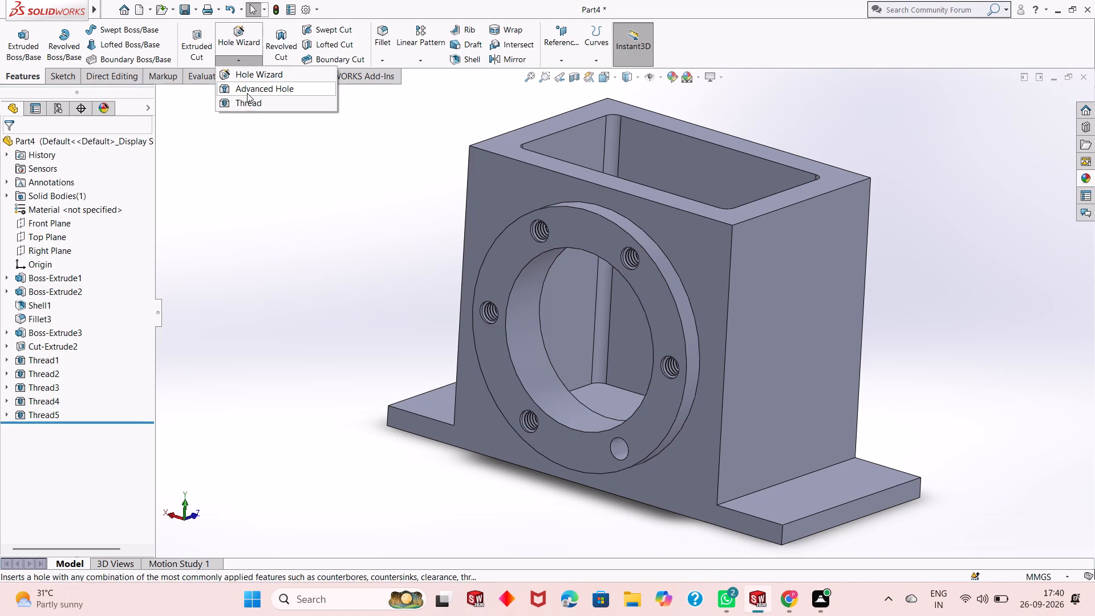
{"action": "left_click", "coordinate": [252, 103]}
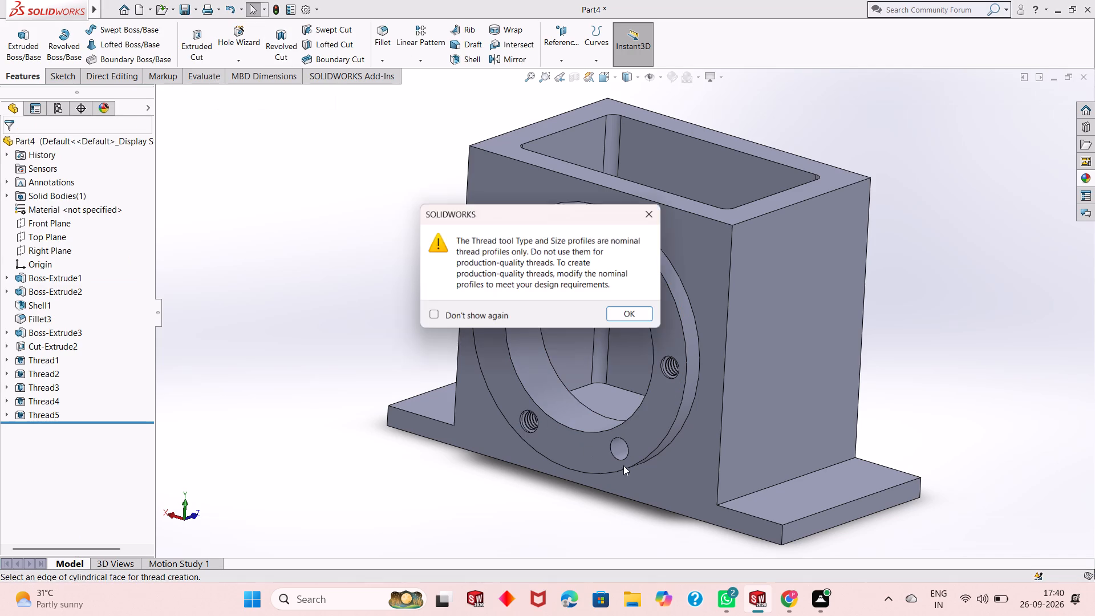
{"action": "left_click", "coordinate": [659, 319]}
{"action": "left_click", "coordinate": [627, 459]}
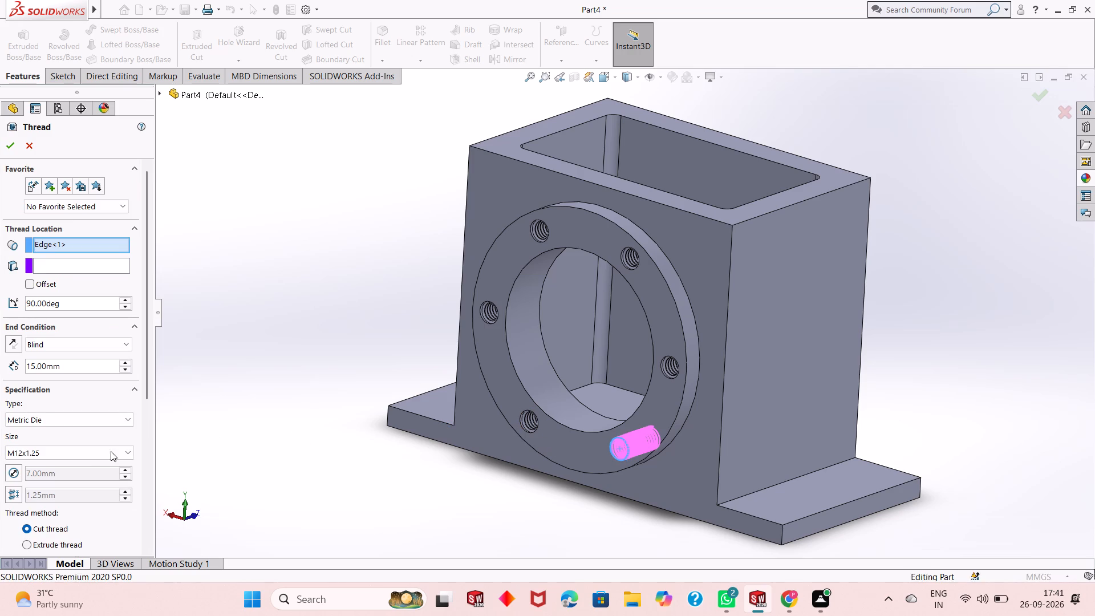
{"action": "left_click", "coordinate": [62, 545]}
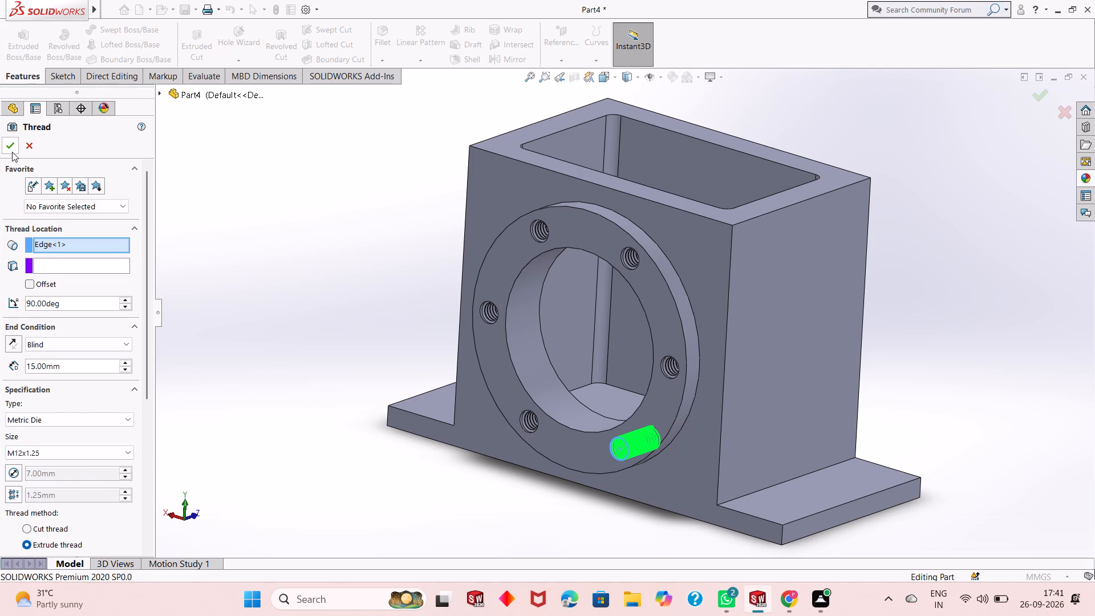
{"action": "left_click", "coordinate": [12, 153]}
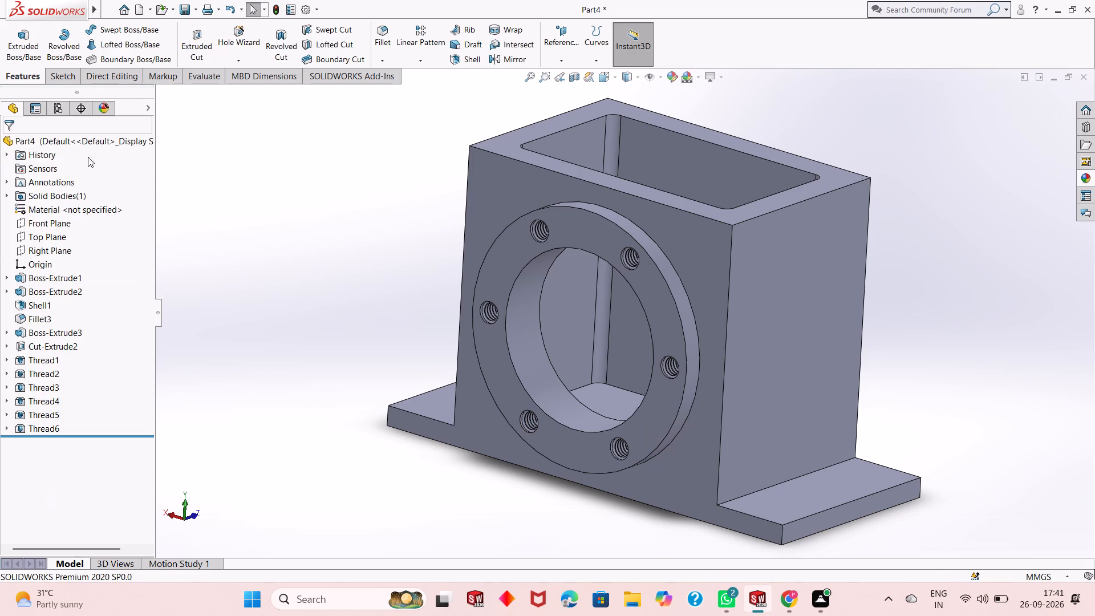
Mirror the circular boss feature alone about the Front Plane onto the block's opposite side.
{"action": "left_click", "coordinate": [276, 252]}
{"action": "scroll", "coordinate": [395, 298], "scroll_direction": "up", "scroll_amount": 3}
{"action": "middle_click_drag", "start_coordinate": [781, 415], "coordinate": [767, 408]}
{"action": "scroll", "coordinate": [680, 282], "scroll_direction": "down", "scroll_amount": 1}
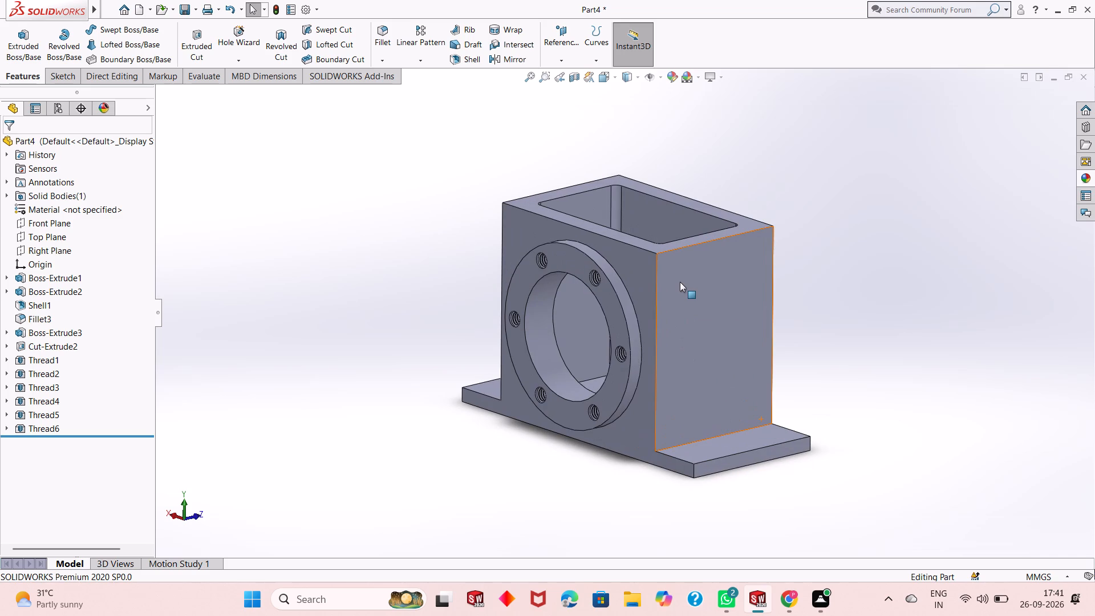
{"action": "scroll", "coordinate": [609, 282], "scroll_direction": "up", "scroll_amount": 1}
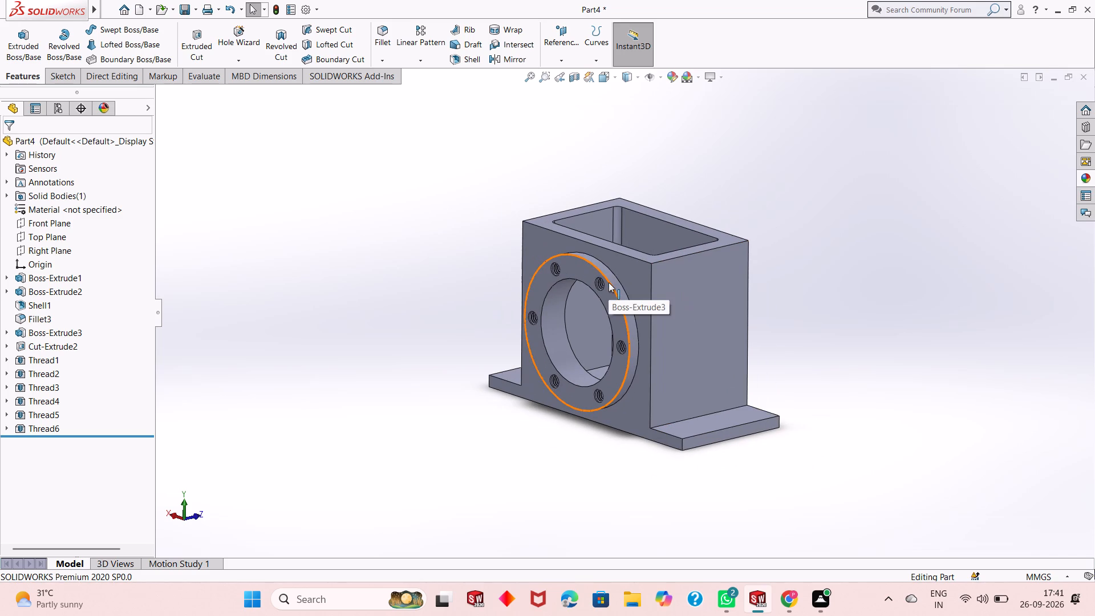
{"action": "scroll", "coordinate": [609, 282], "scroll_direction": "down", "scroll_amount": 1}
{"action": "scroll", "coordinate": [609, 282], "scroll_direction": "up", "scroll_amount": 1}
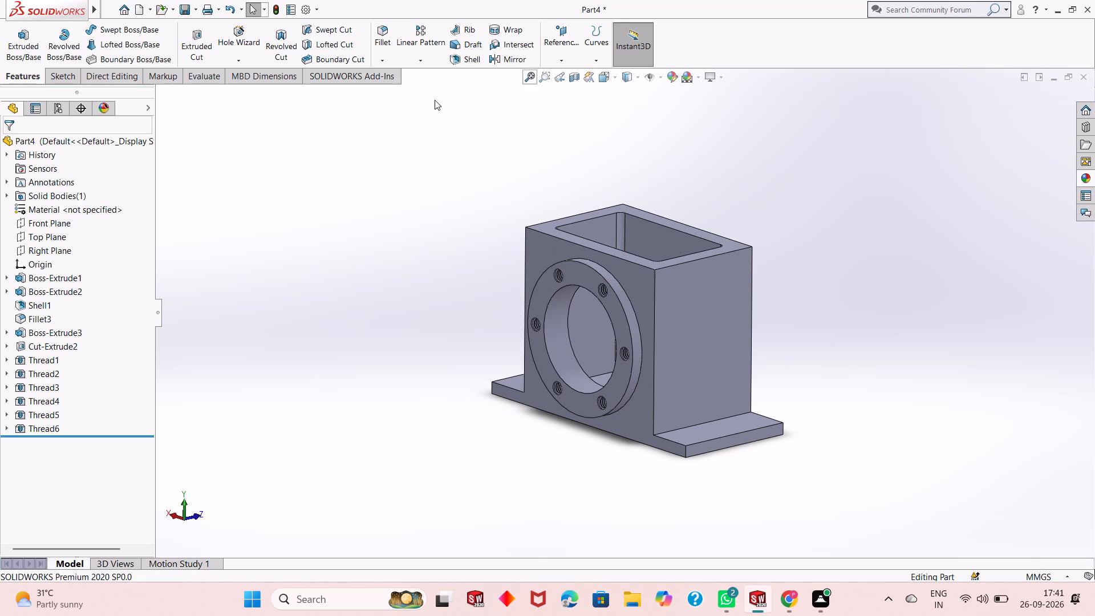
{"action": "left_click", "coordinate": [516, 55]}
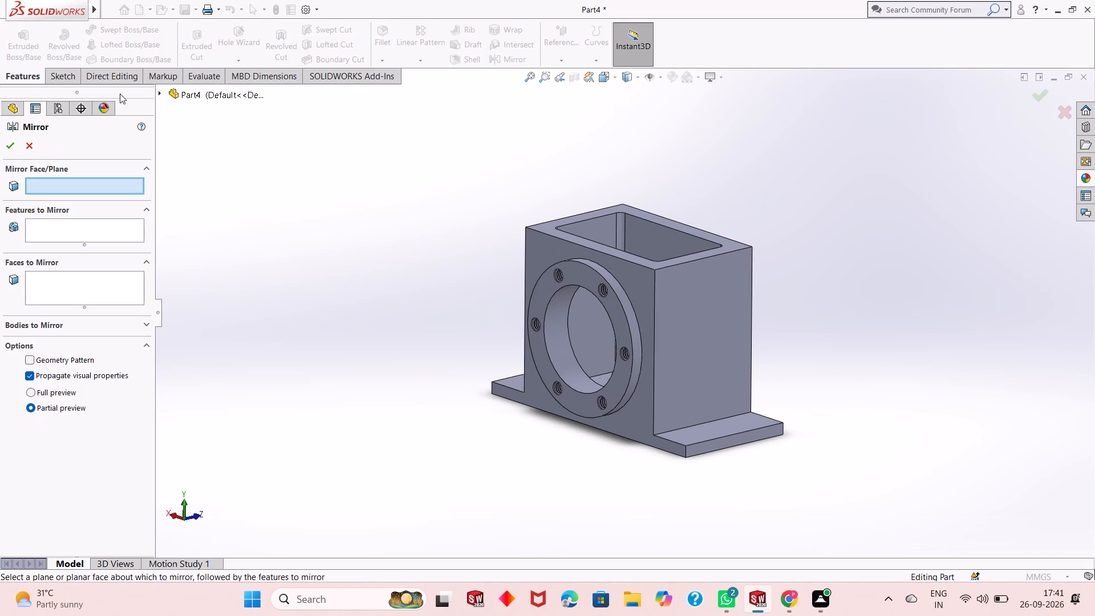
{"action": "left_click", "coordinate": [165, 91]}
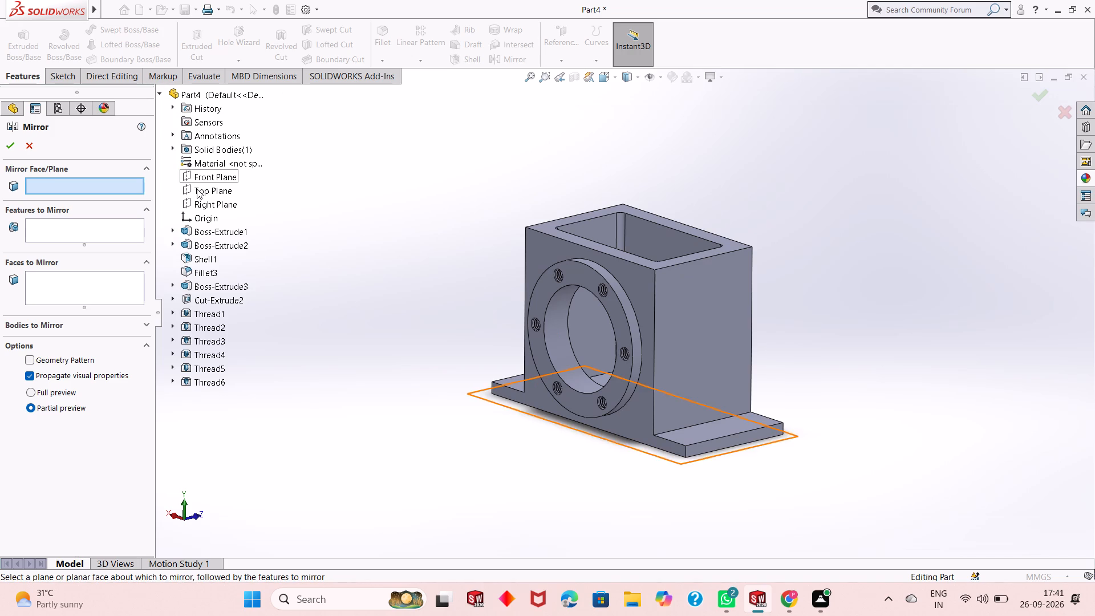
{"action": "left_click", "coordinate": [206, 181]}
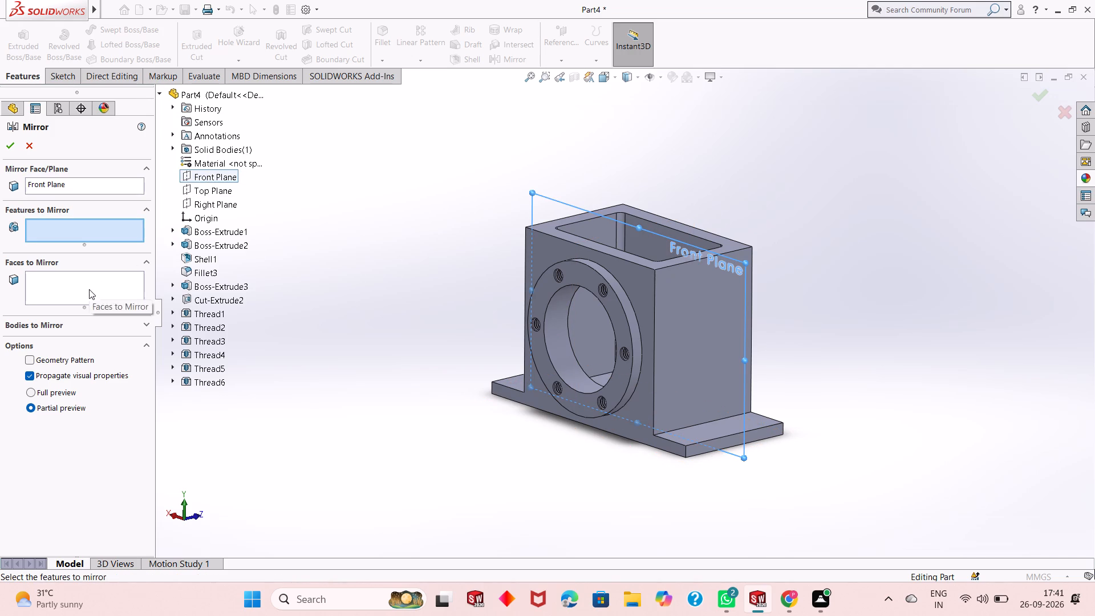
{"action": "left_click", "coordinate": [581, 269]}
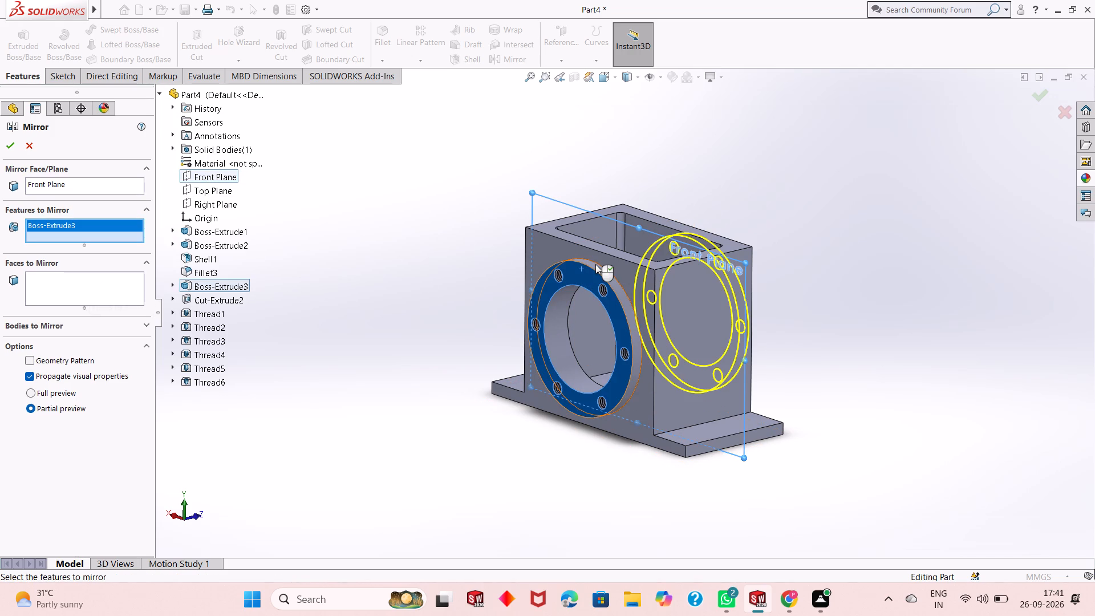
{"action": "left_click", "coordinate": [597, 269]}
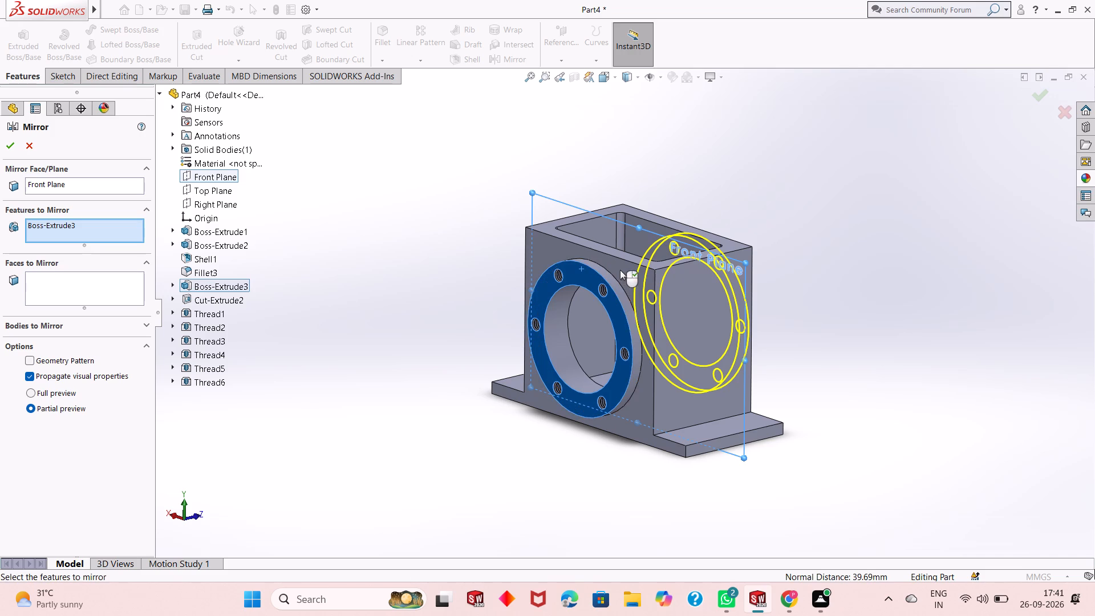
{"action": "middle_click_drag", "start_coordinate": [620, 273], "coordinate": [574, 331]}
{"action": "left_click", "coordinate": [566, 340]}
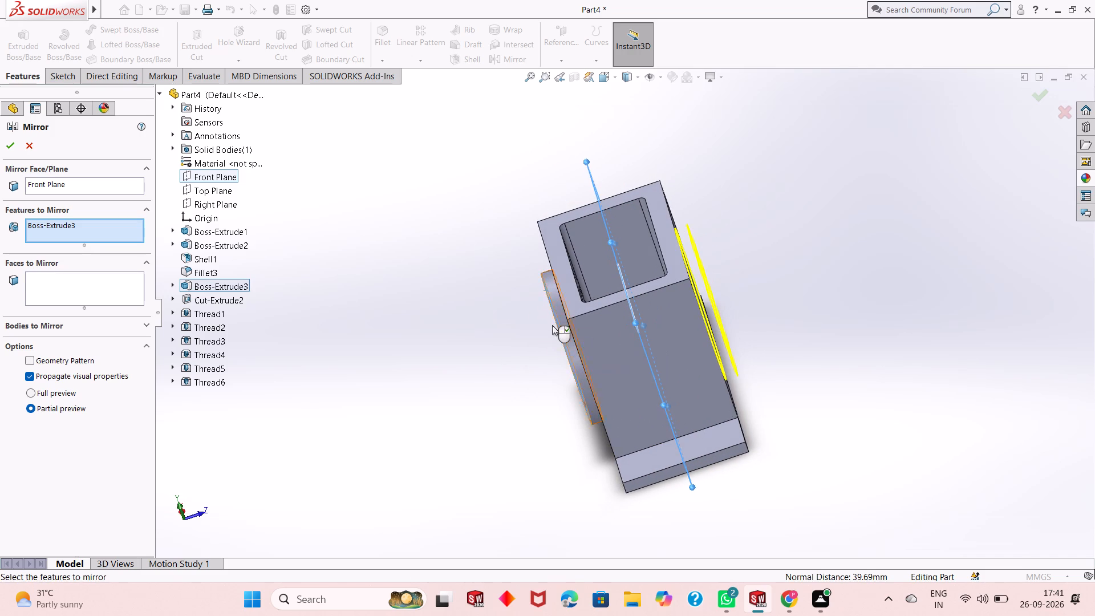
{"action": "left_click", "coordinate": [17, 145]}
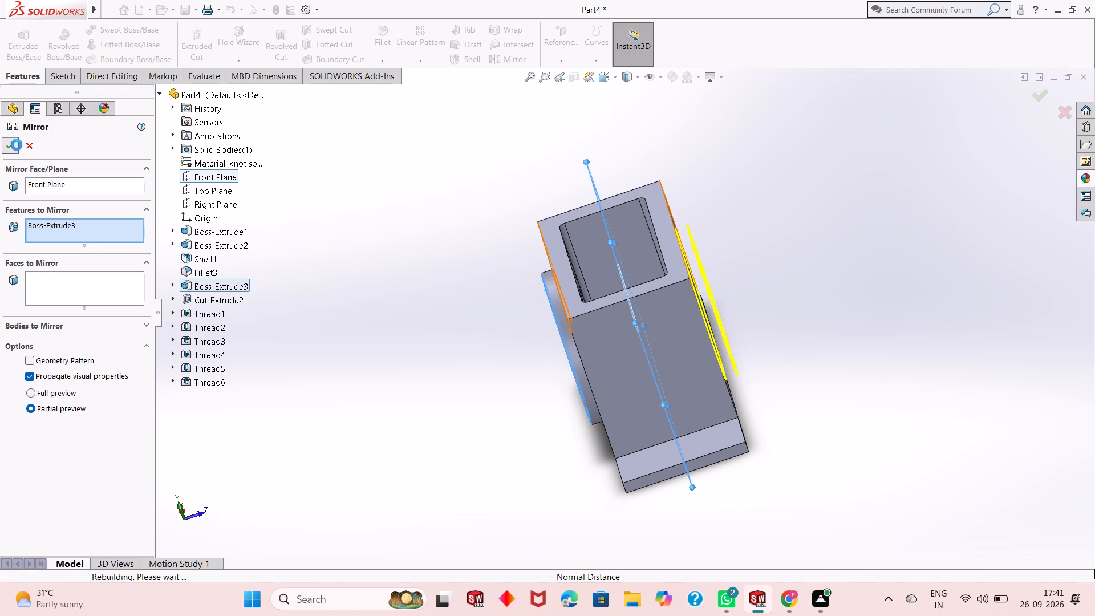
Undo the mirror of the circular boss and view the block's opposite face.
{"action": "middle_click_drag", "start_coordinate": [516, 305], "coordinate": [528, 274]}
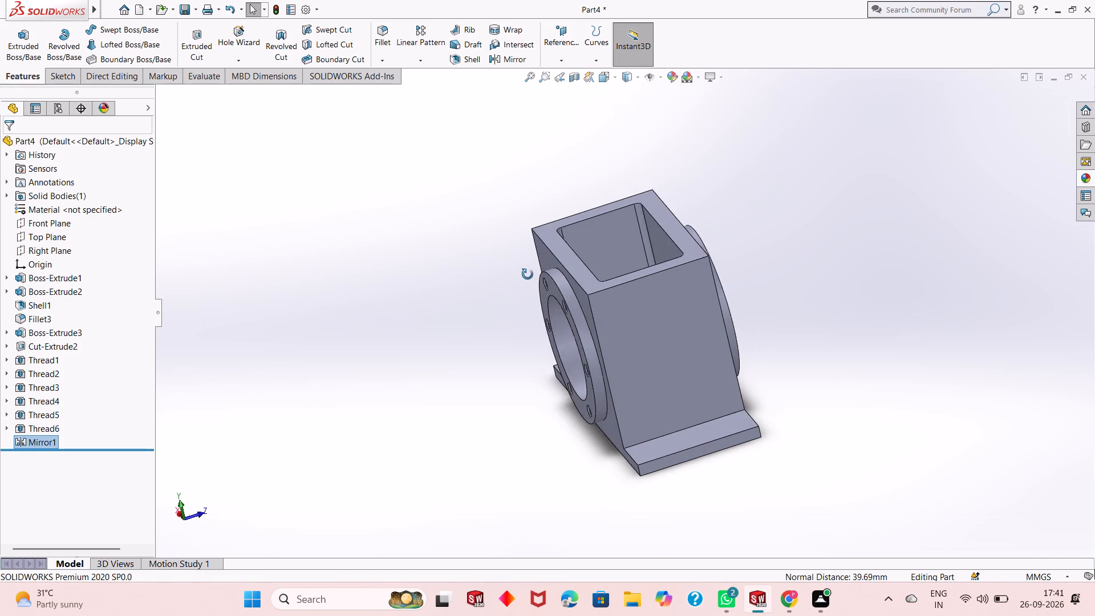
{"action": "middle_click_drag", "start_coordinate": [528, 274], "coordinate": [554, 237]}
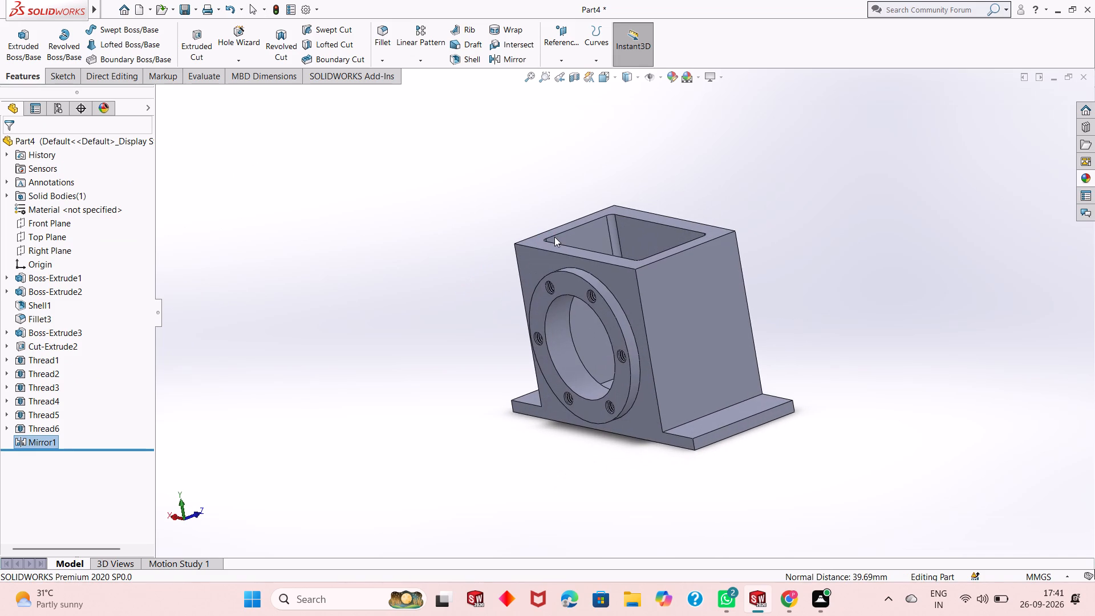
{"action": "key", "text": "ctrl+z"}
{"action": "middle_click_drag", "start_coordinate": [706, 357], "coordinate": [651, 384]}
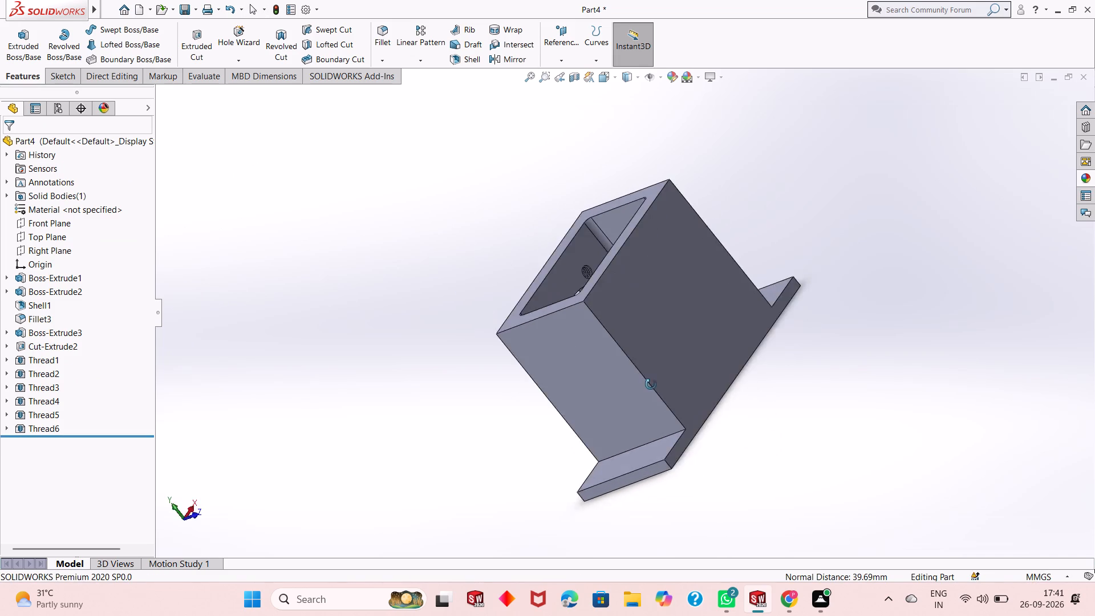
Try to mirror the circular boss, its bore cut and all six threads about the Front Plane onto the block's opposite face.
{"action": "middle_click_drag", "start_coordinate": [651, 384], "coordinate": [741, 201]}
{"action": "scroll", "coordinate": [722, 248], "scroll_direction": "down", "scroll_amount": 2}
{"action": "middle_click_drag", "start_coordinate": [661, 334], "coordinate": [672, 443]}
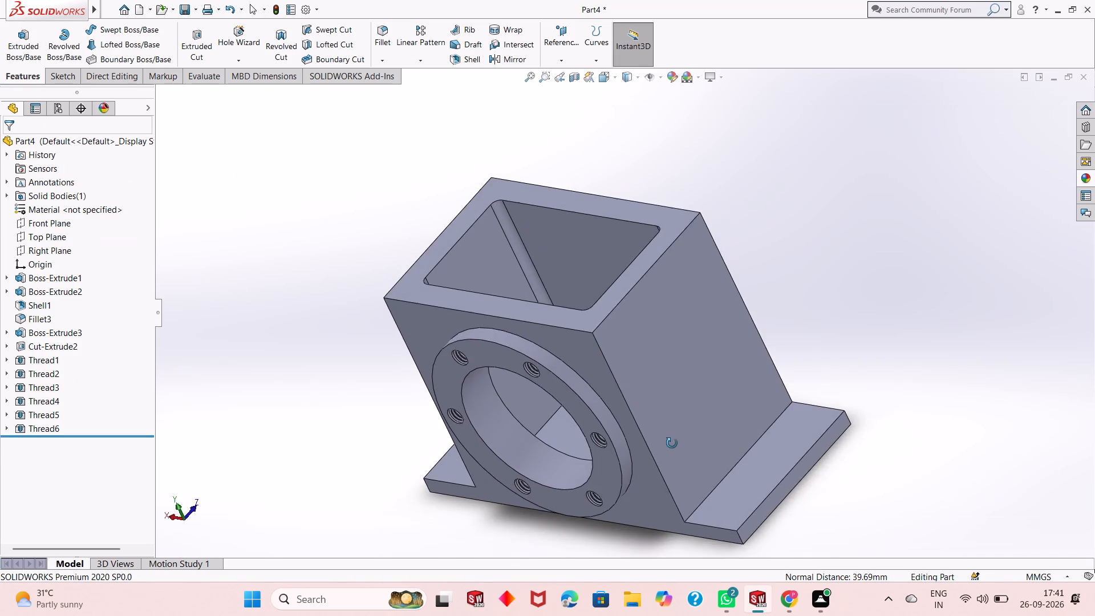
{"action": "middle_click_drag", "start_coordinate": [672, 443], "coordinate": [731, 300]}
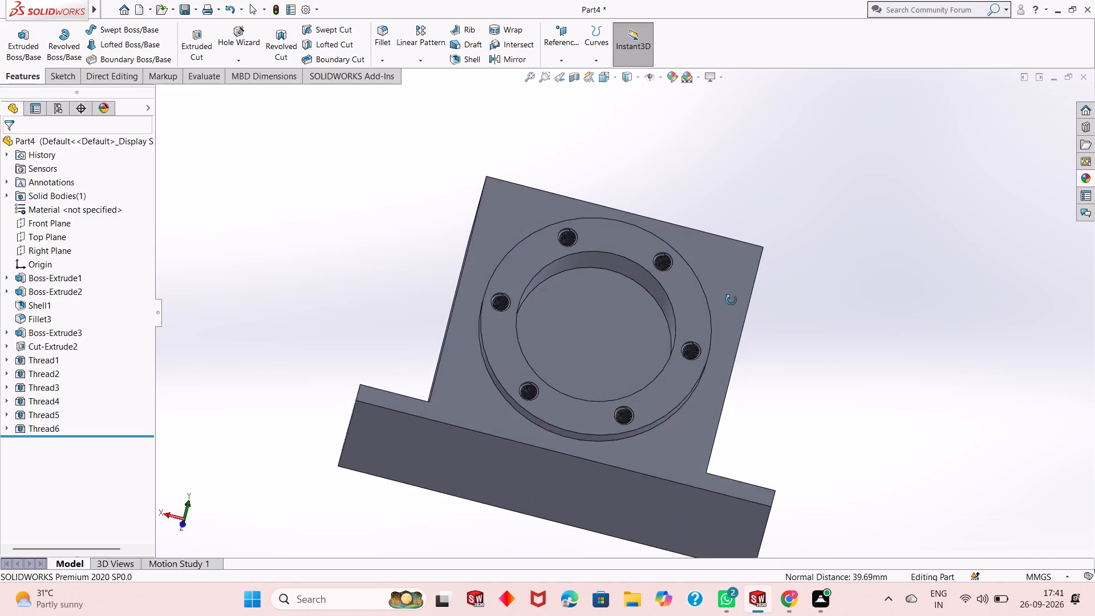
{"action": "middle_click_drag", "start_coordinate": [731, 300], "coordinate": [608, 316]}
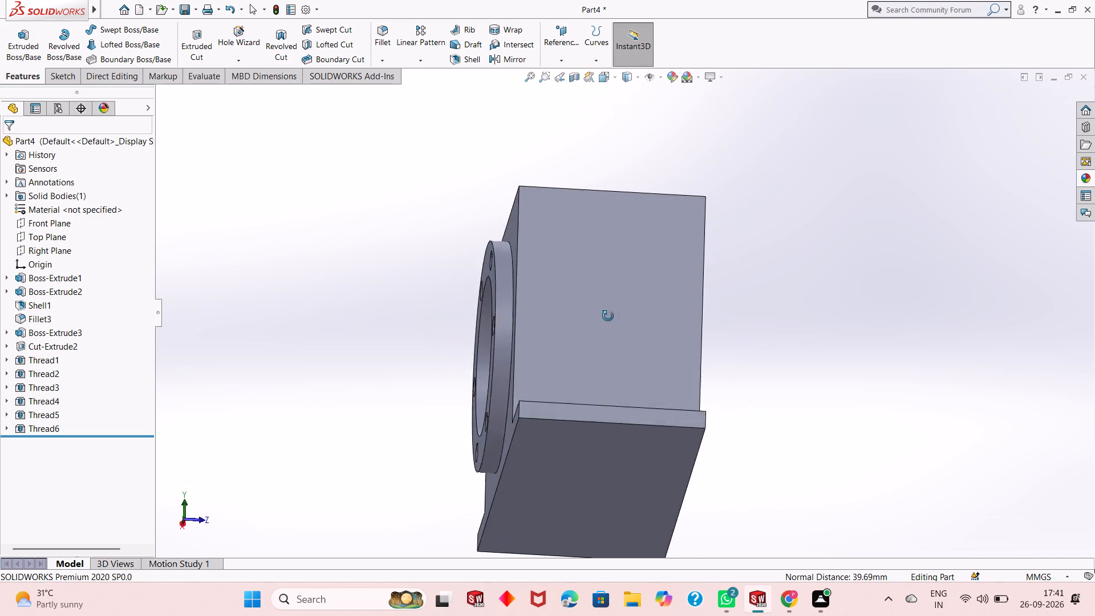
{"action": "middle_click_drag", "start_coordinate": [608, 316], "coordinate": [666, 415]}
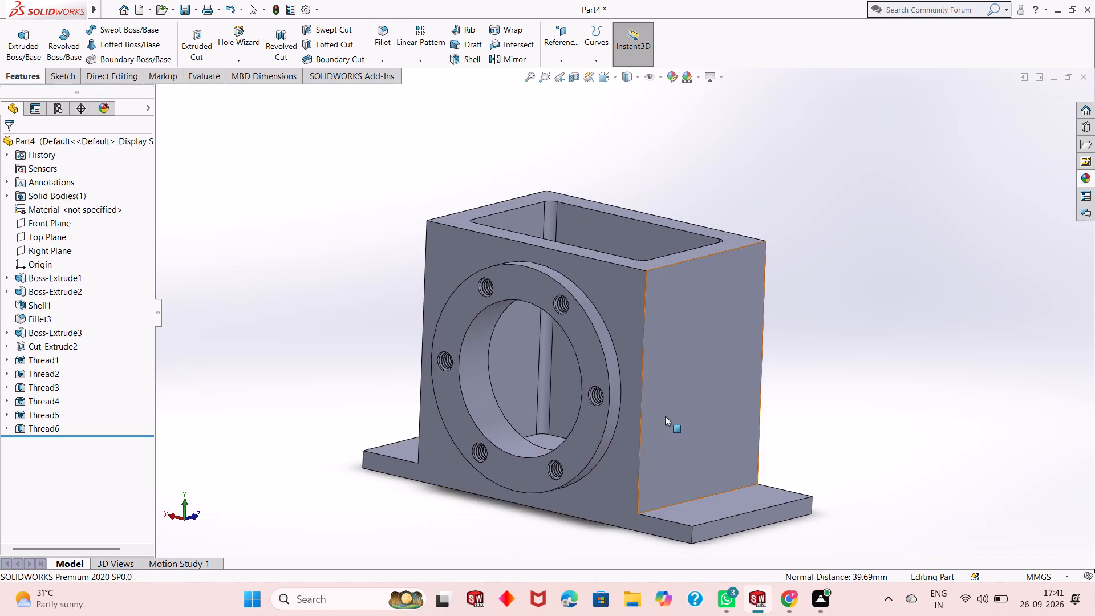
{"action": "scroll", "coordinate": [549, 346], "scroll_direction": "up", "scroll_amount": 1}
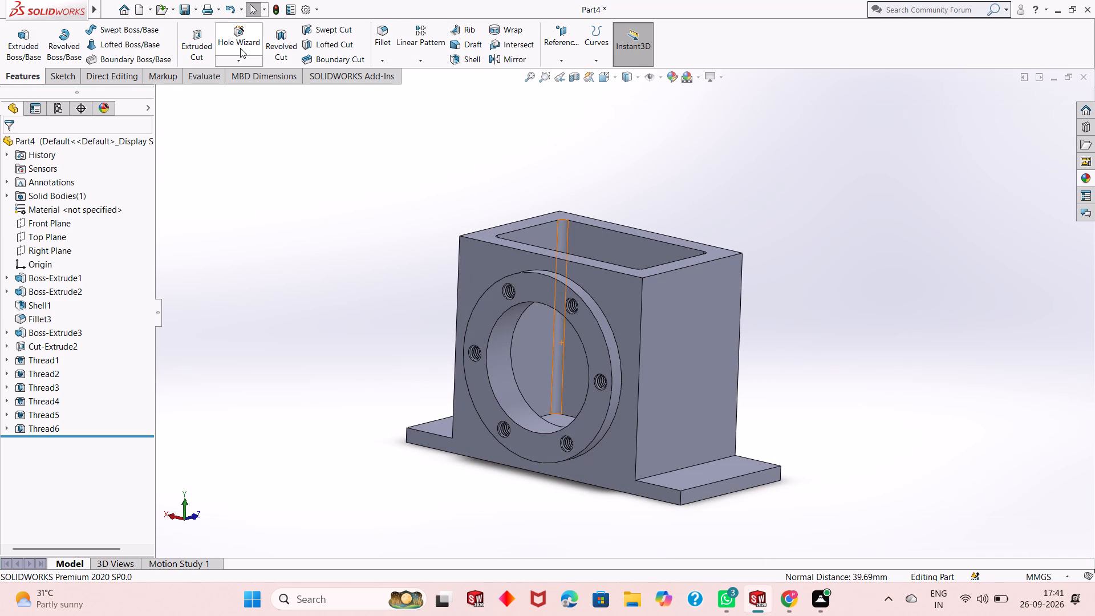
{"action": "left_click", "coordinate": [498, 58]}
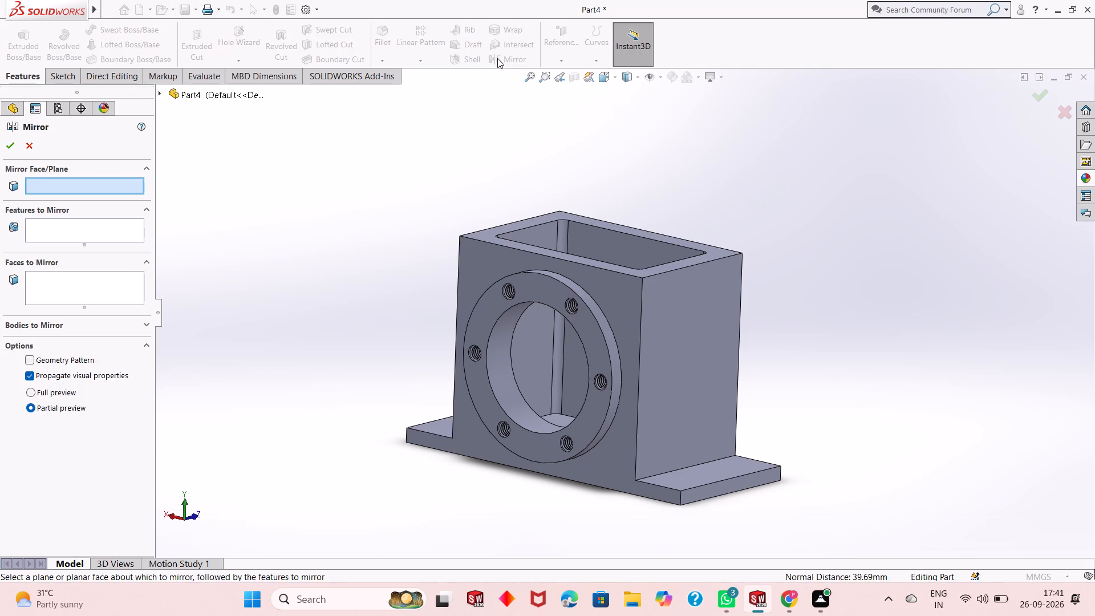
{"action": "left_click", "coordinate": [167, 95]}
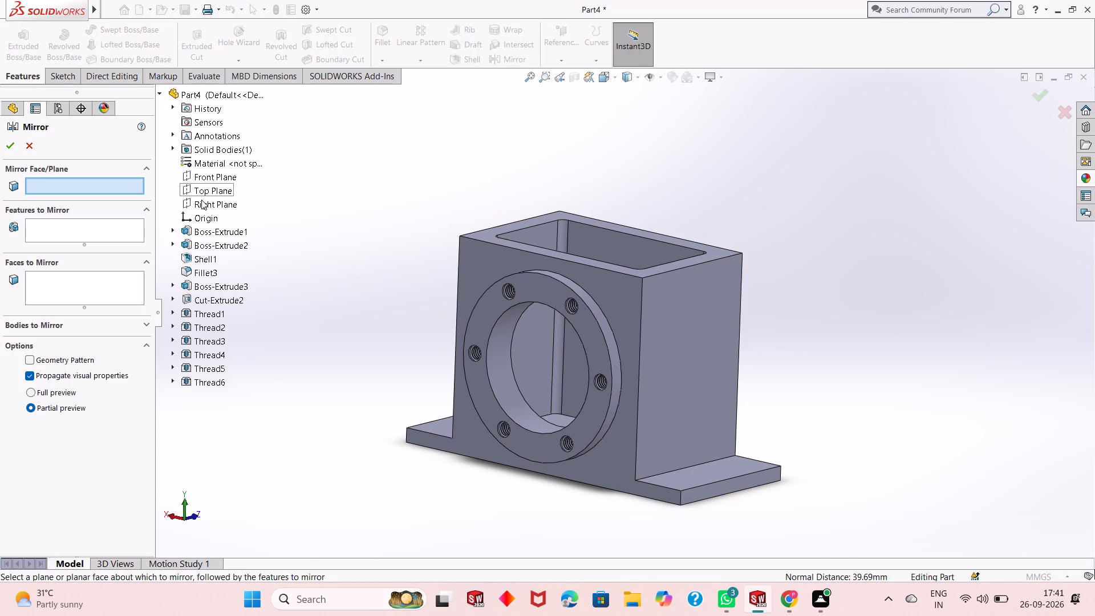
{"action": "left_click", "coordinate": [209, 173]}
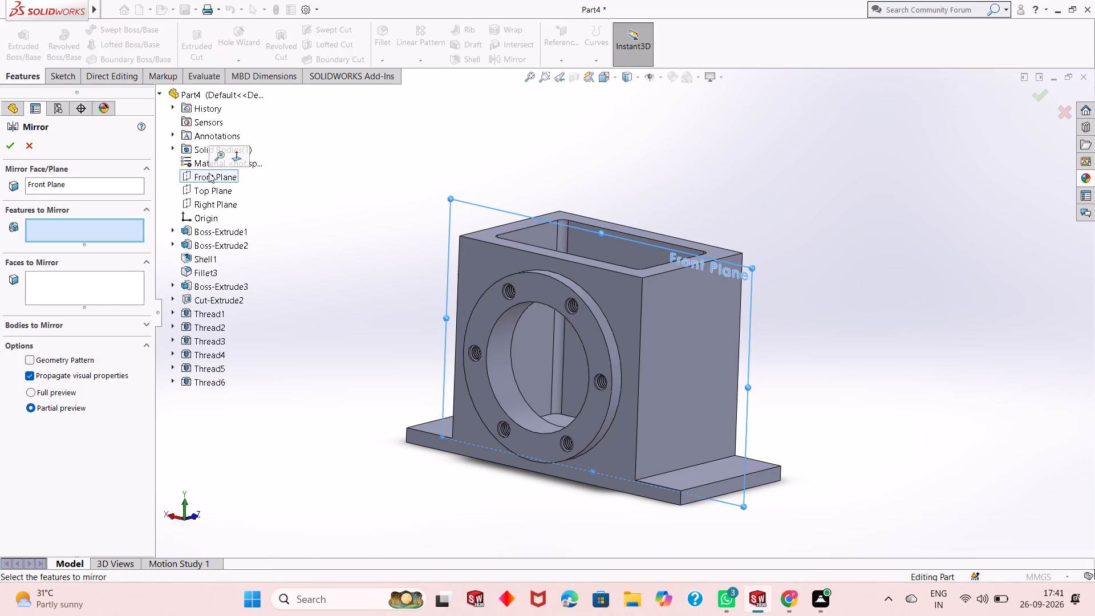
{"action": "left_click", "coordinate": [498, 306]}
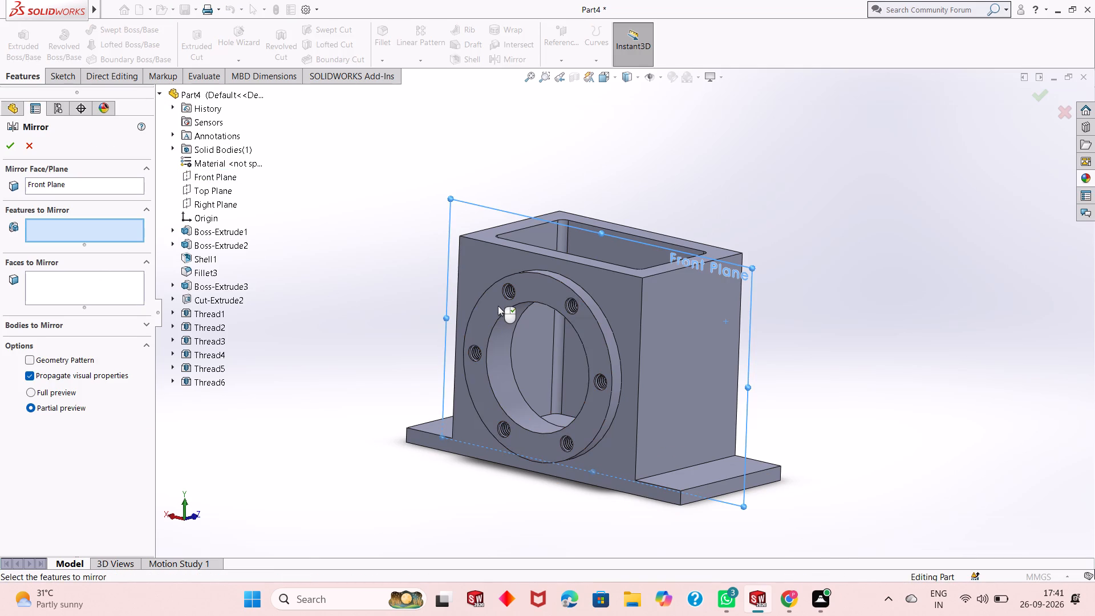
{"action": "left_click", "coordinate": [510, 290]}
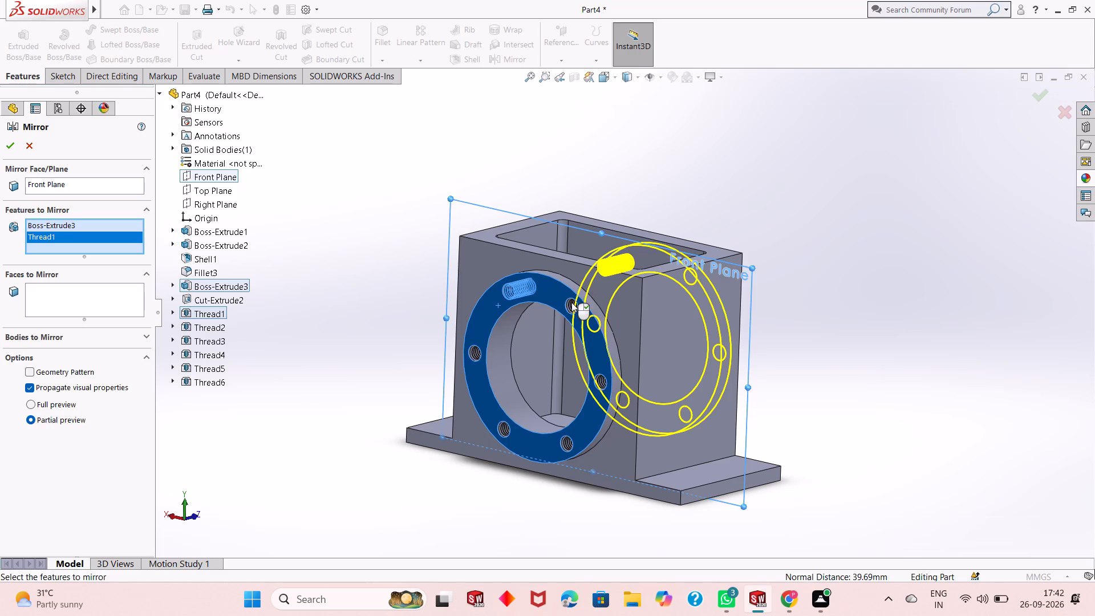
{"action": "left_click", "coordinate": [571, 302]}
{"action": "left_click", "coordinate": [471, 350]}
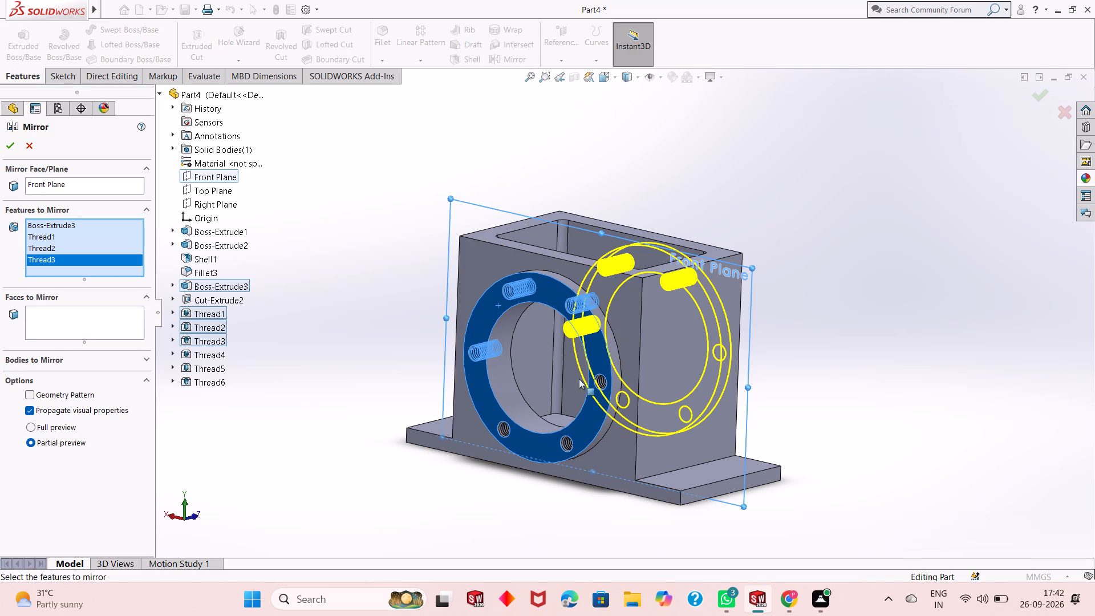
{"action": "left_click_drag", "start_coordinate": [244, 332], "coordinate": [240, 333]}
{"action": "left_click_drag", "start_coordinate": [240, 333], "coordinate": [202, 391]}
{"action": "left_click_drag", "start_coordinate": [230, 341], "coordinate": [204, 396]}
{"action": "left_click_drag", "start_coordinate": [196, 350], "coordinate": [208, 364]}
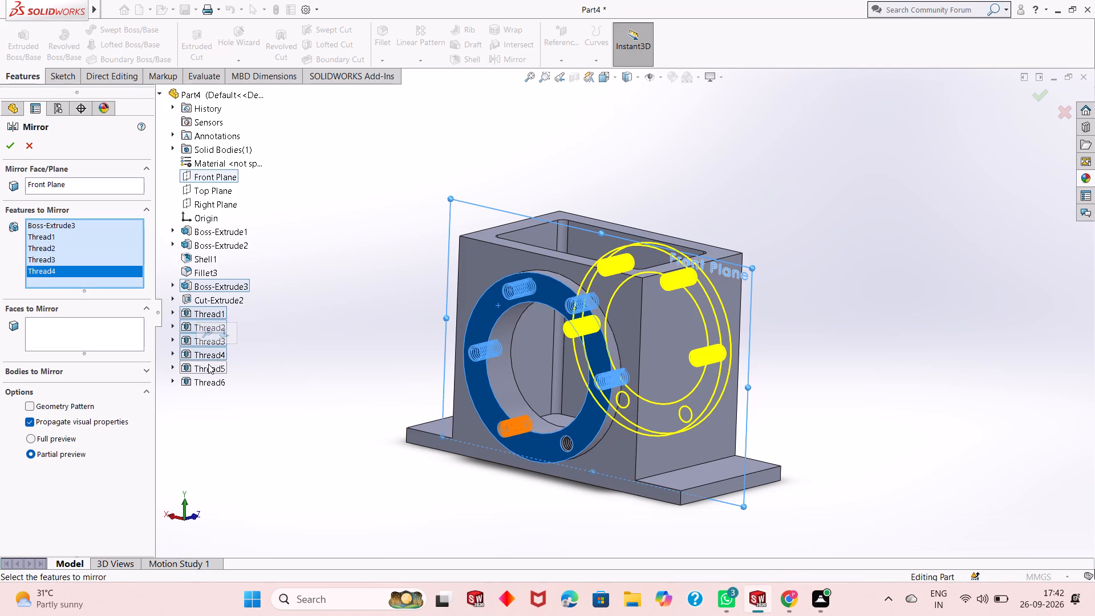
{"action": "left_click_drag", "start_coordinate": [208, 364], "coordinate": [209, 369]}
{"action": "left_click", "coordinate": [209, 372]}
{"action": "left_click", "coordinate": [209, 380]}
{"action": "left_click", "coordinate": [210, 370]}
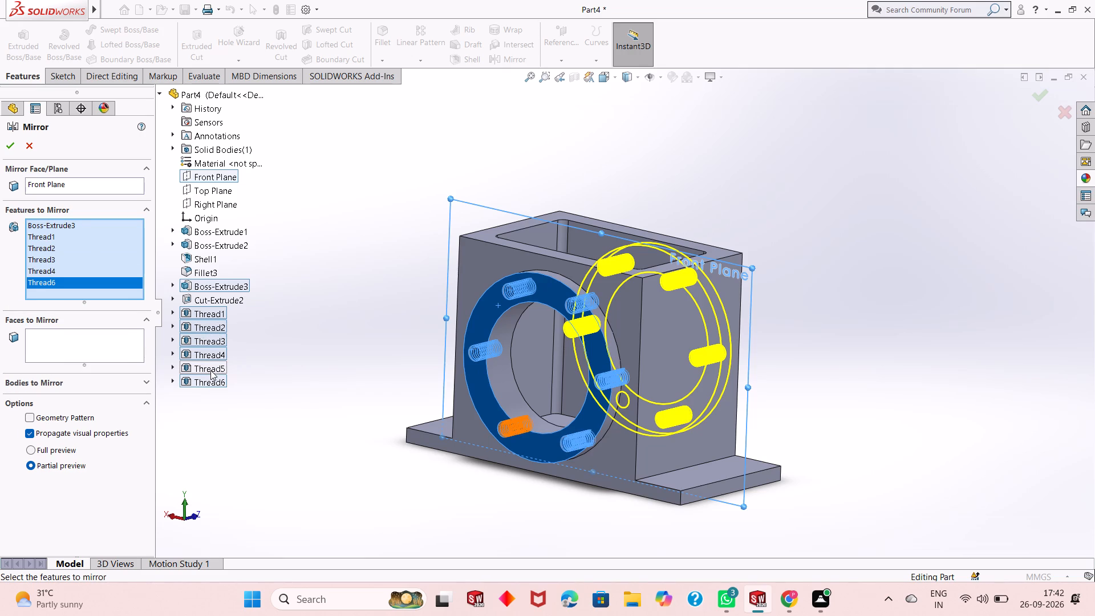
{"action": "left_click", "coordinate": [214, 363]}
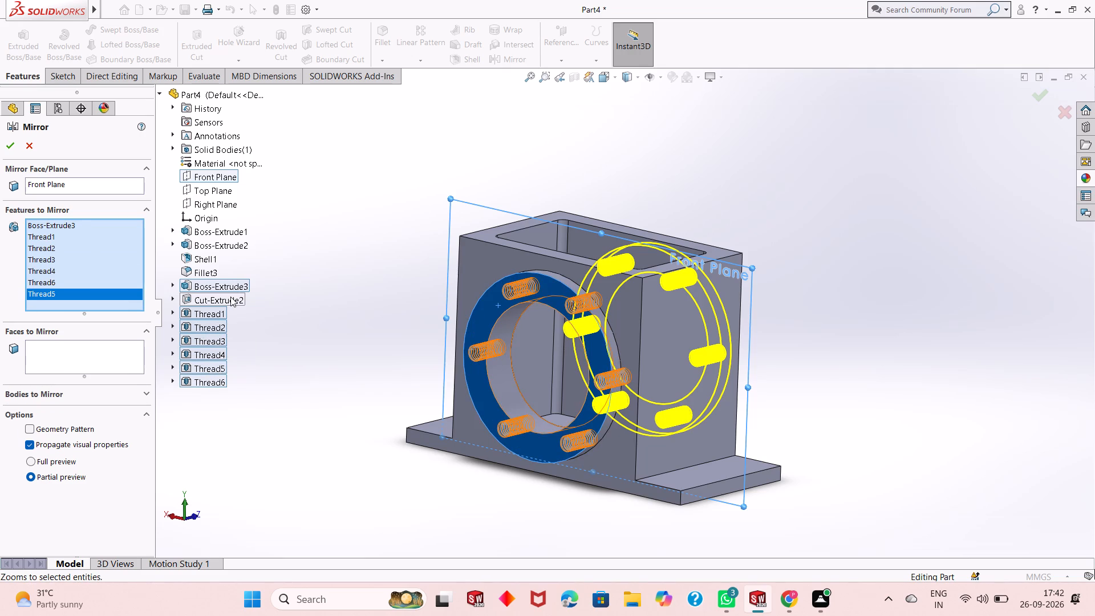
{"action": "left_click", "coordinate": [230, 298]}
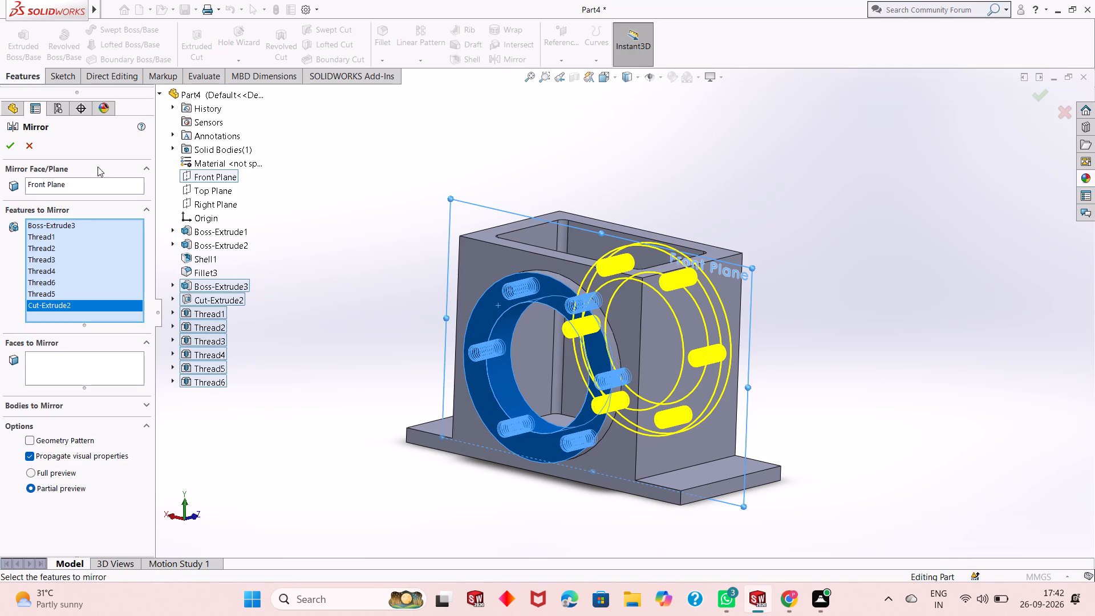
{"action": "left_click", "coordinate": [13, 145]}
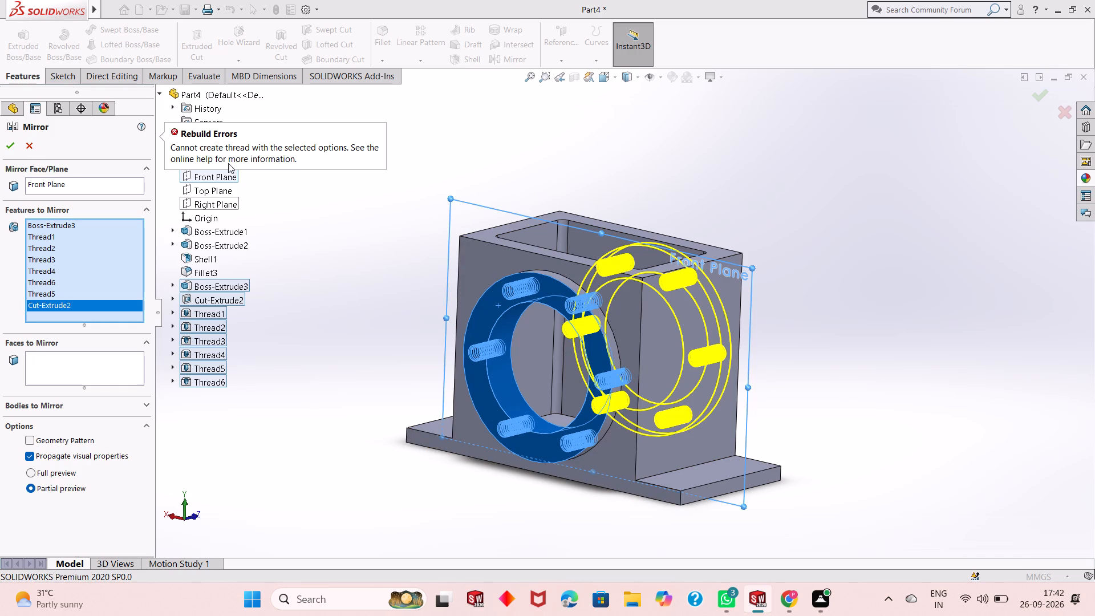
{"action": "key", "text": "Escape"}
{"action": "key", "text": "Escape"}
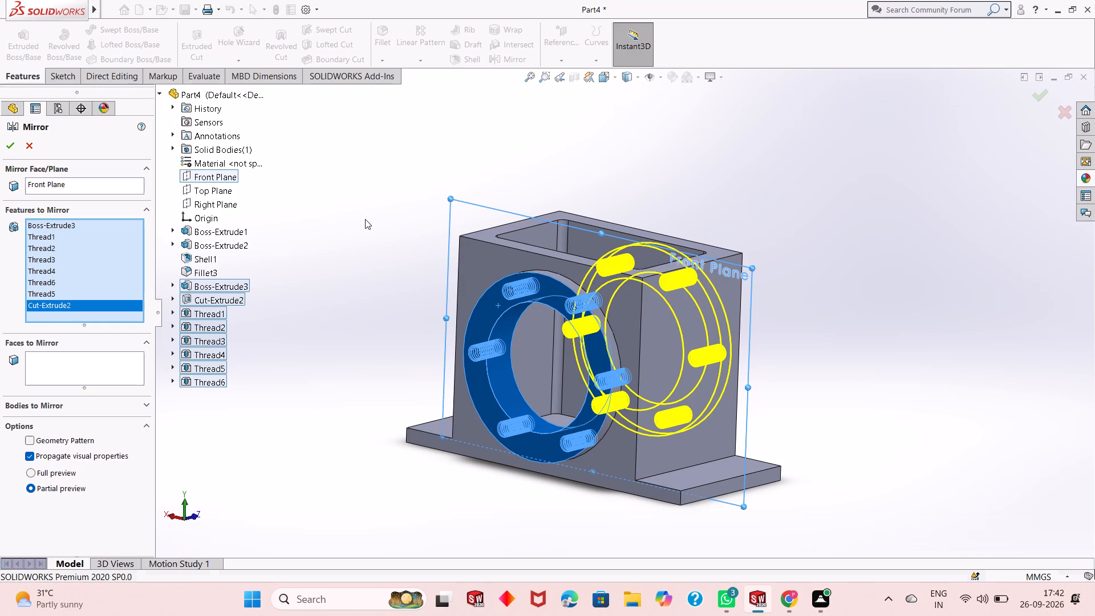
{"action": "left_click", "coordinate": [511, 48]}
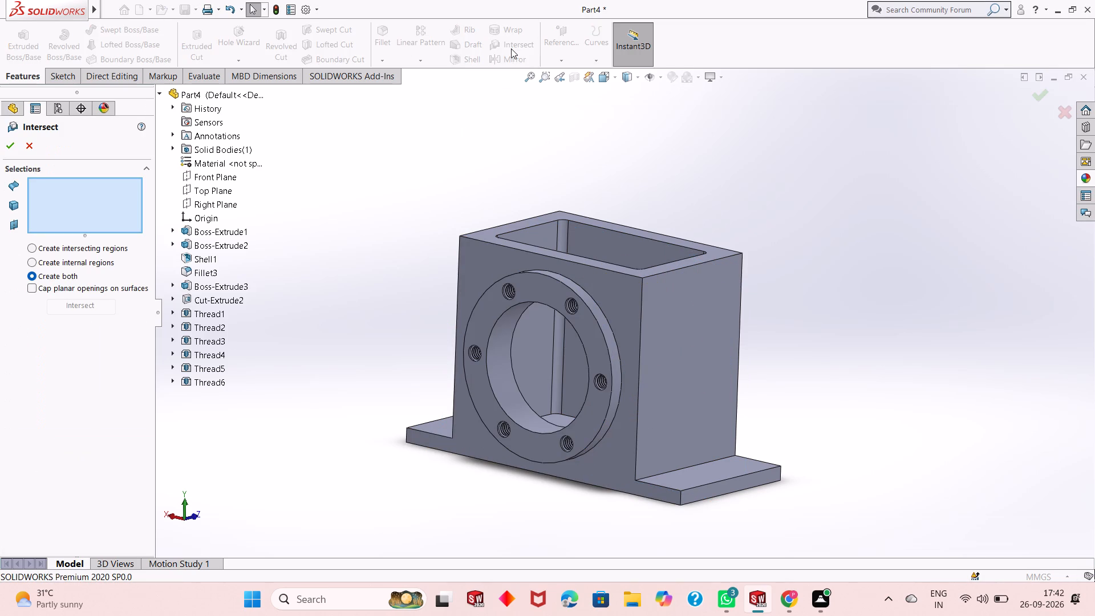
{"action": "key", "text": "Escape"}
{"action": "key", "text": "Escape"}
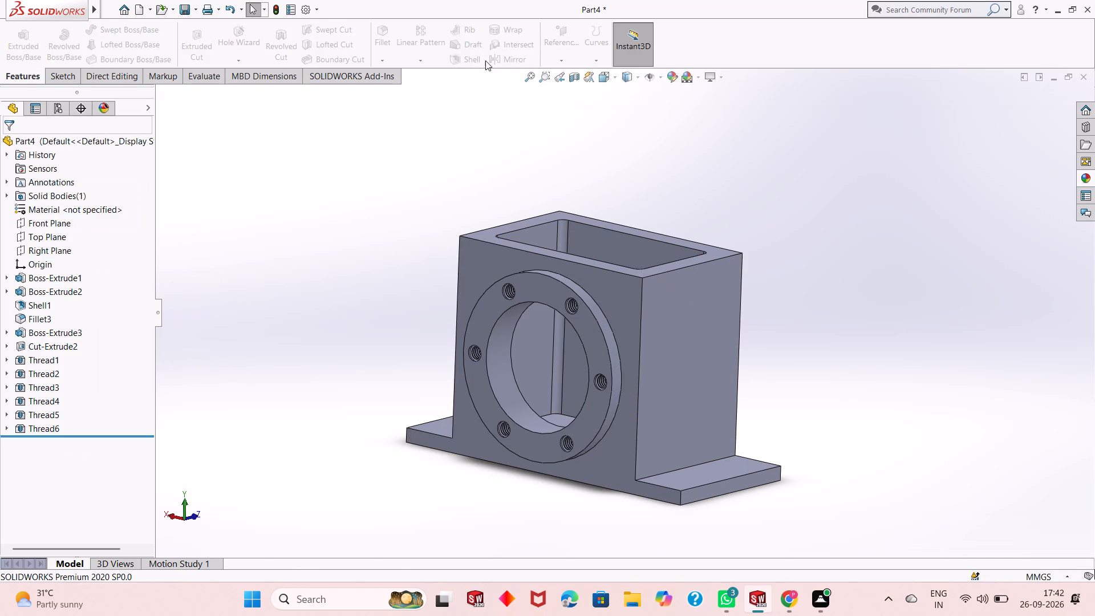
Set up the Front Plane mirror again with the circular boss, bore cut and all six threads, and try to apply it.
{"action": "left_click", "coordinate": [505, 64]}
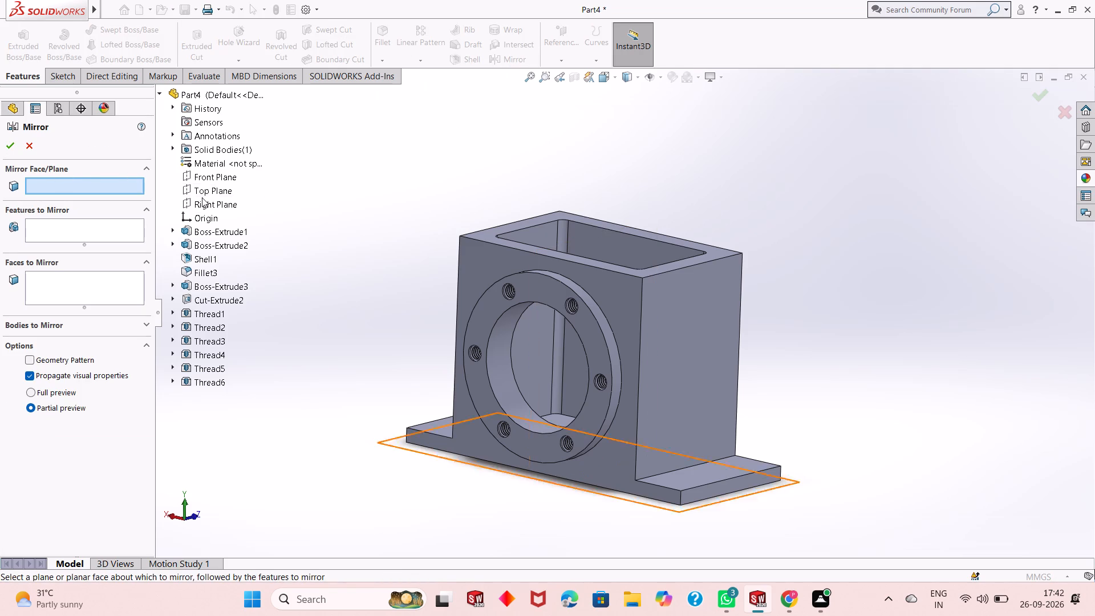
{"action": "left_click", "coordinate": [221, 176]}
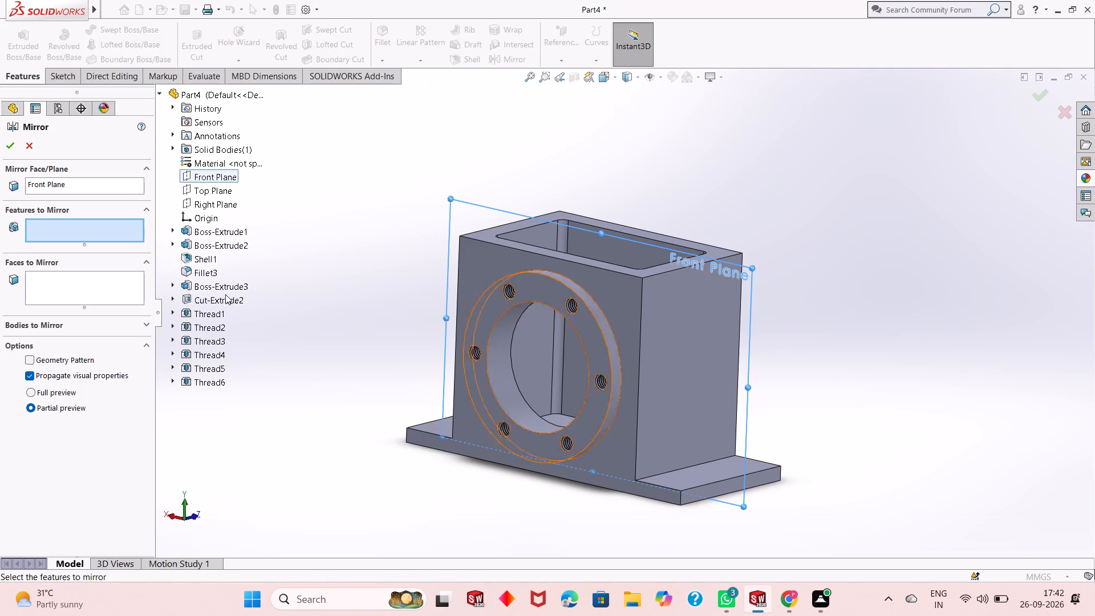
{"action": "left_click", "coordinate": [213, 289]}
{"action": "left_click", "coordinate": [213, 300]}
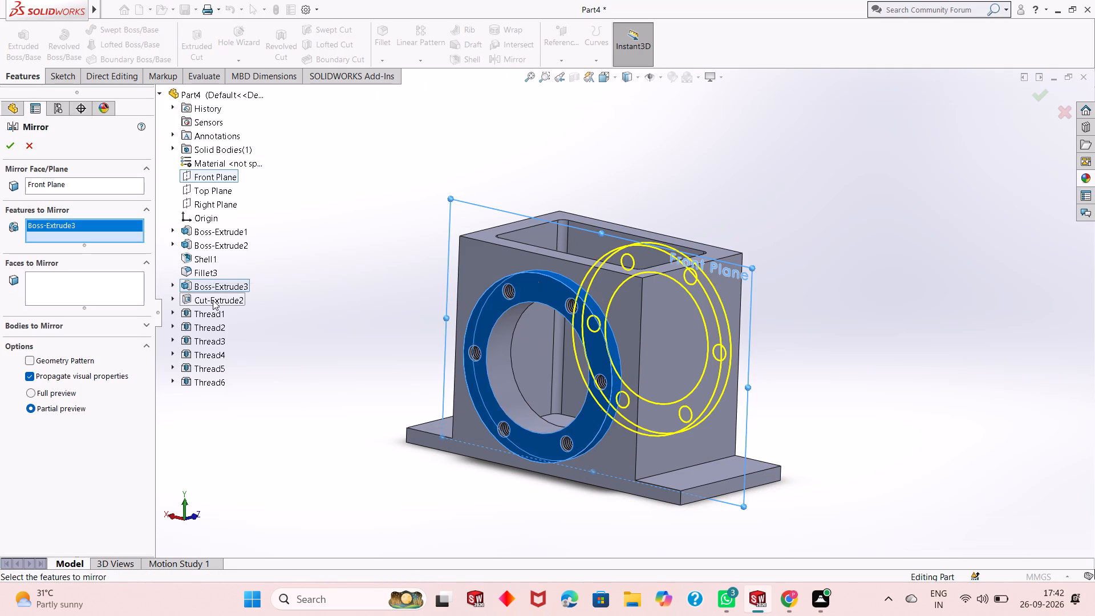
{"action": "left_click", "coordinate": [209, 312]}
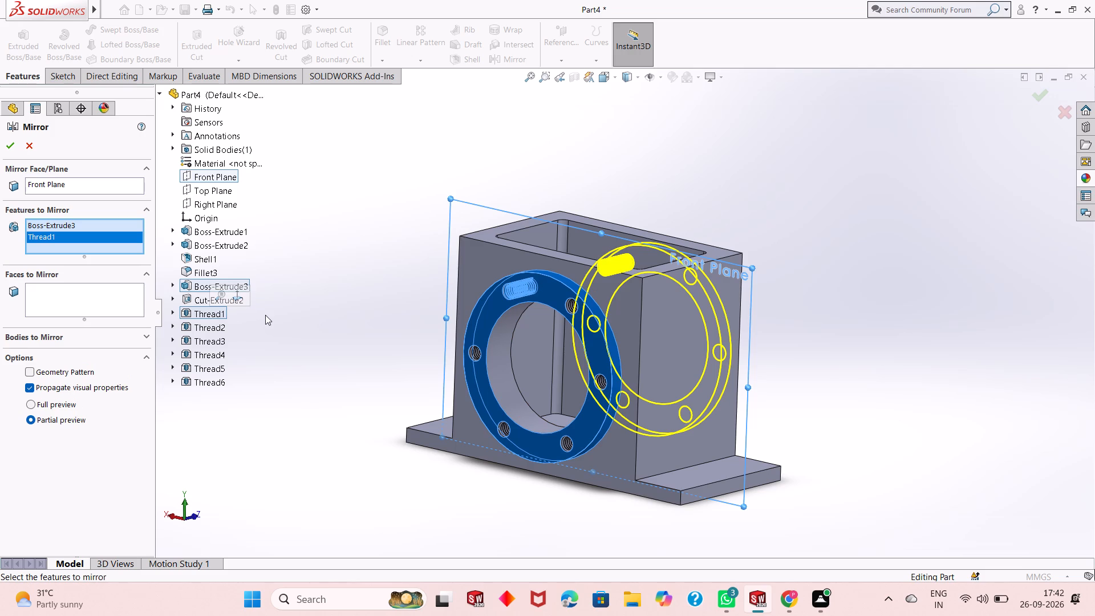
{"action": "left_click", "coordinate": [227, 297]}
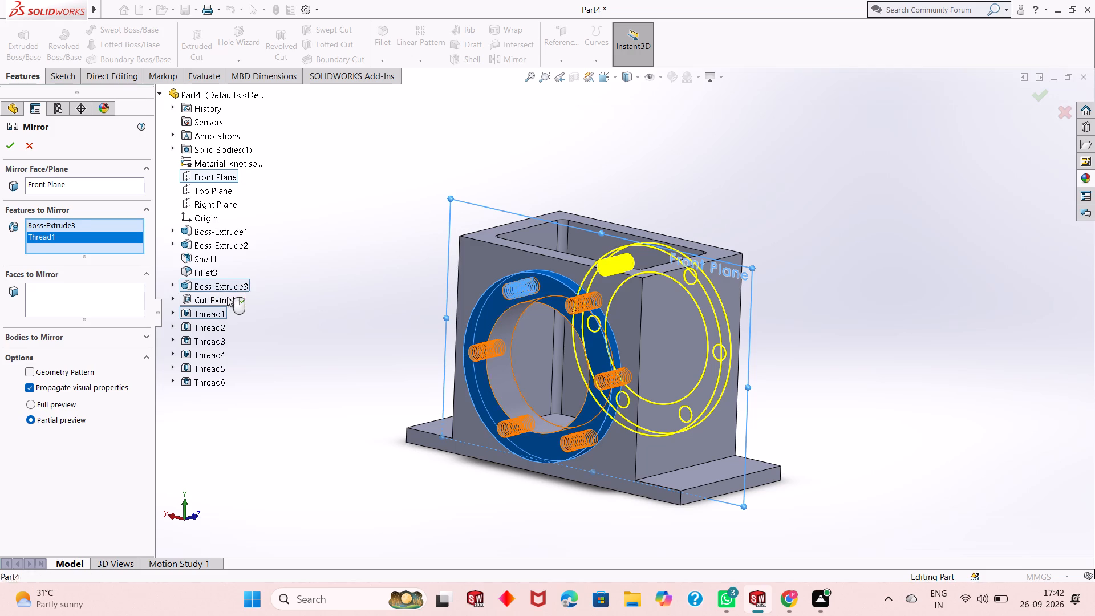
{"action": "left_click", "coordinate": [216, 326]}
{"action": "left_click", "coordinate": [216, 342]}
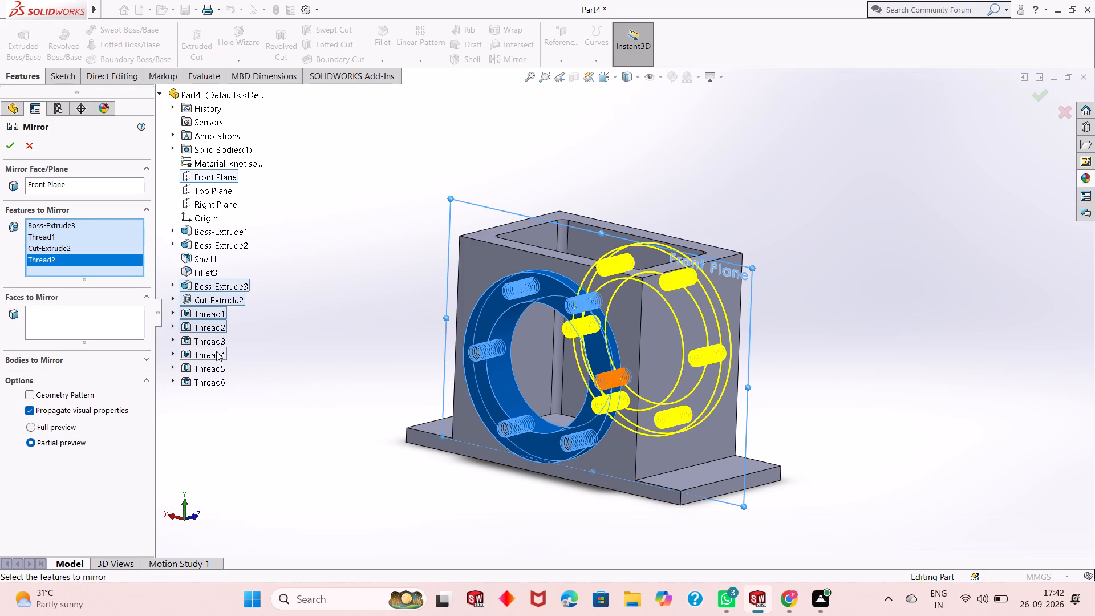
{"action": "left_click", "coordinate": [216, 352]}
{"action": "left_click", "coordinate": [213, 342]}
{"action": "left_click", "coordinate": [213, 343]}
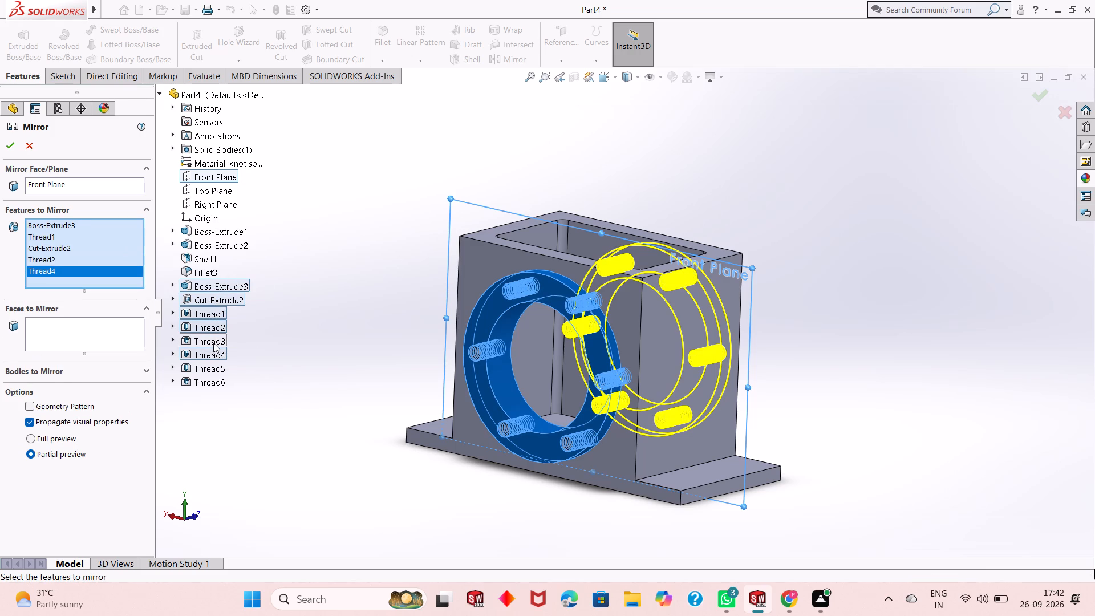
{"action": "left_click", "coordinate": [217, 369]}
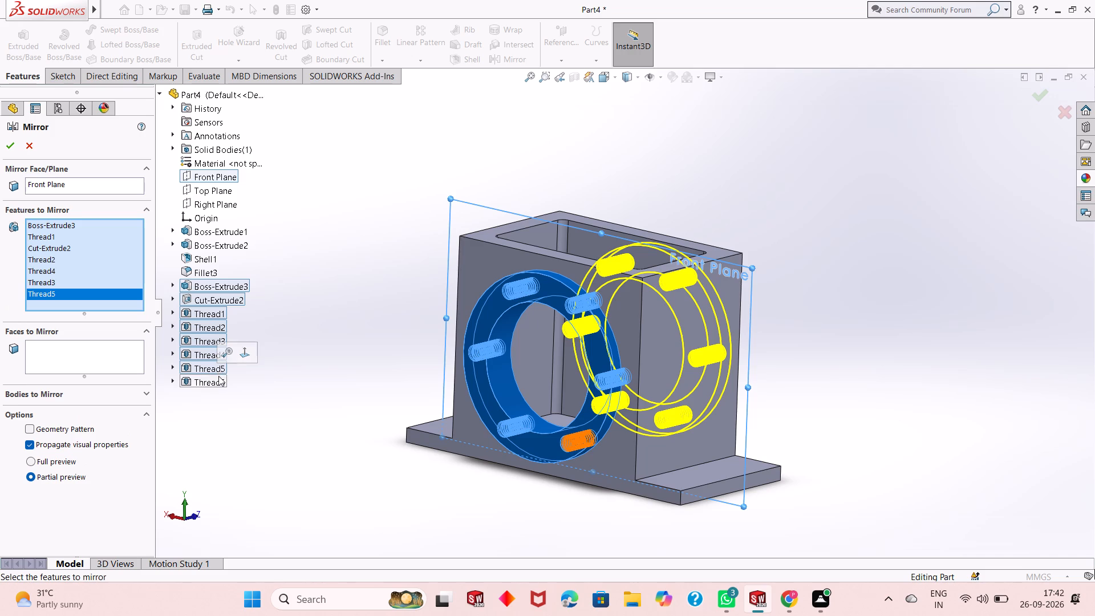
{"action": "left_click", "coordinate": [220, 376]}
{"action": "left_click", "coordinate": [220, 376]}
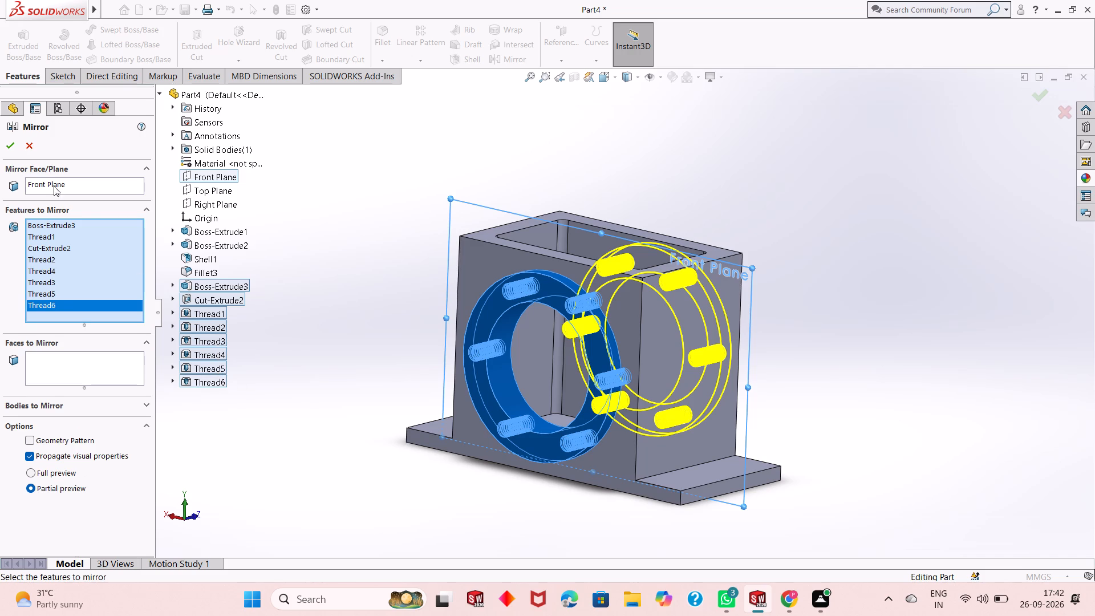
{"action": "left_click", "coordinate": [8, 143]}
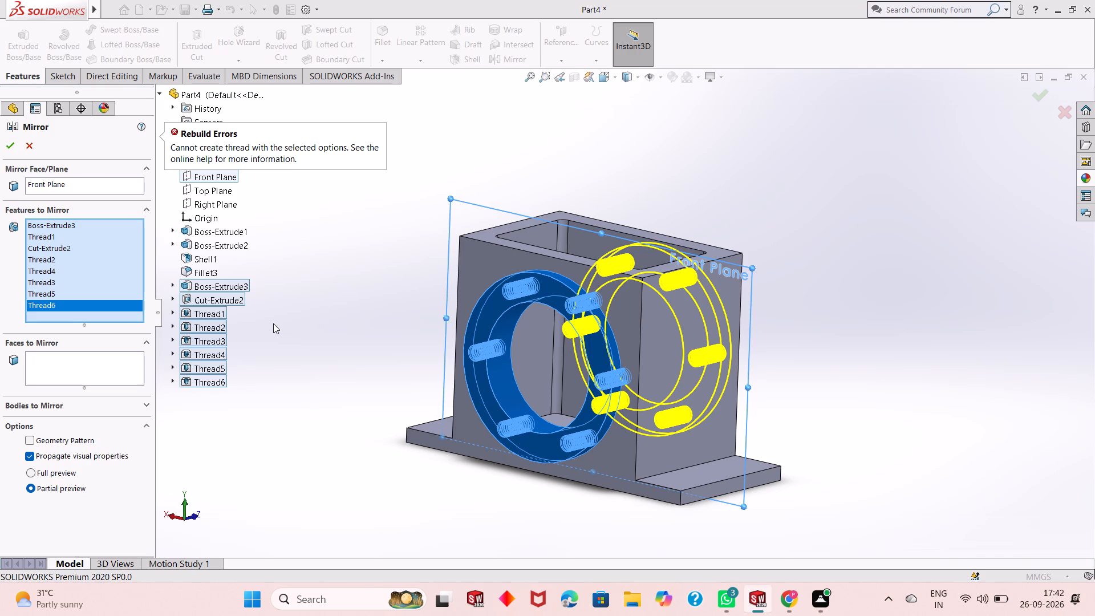
Remove all six threads from the mirror selection and mirror only the circular boss and bore cut about the Front Plane.
{"action": "left_click", "coordinate": [222, 379]}
{"action": "left_click", "coordinate": [221, 368]}
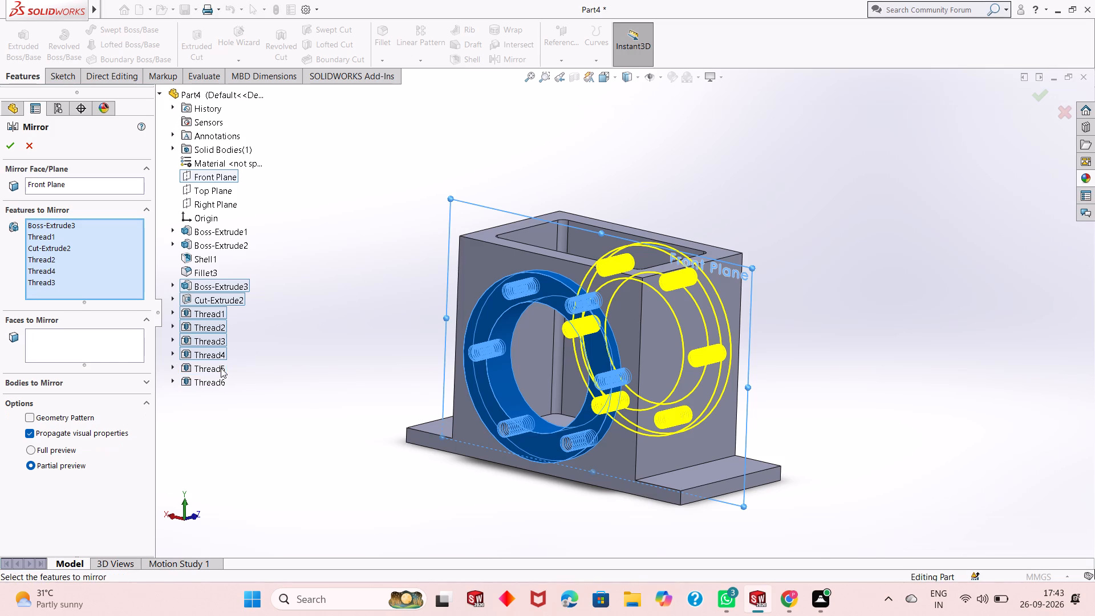
{"action": "left_click", "coordinate": [218, 349]}
{"action": "left_click", "coordinate": [218, 331]}
{"action": "left_click", "coordinate": [218, 318]}
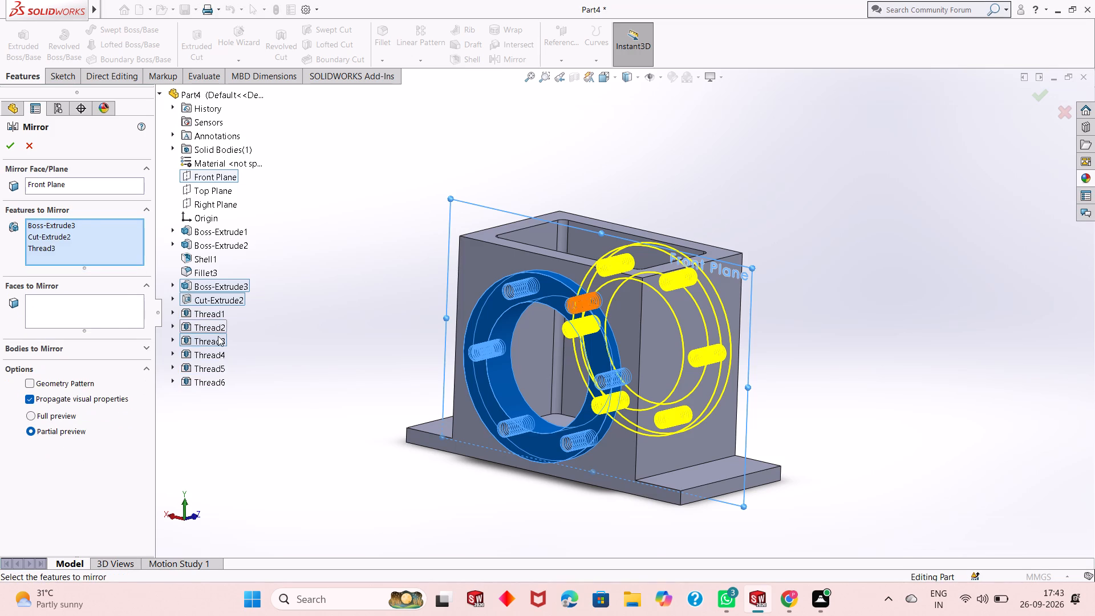
{"action": "left_click", "coordinate": [218, 337]}
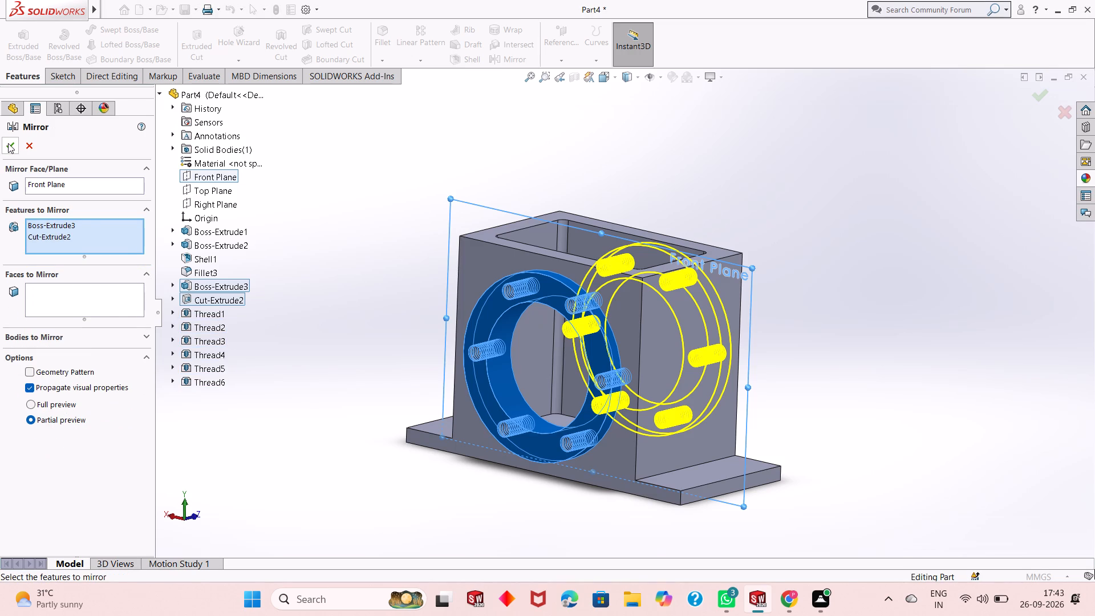
{"action": "left_click", "coordinate": [8, 143]}
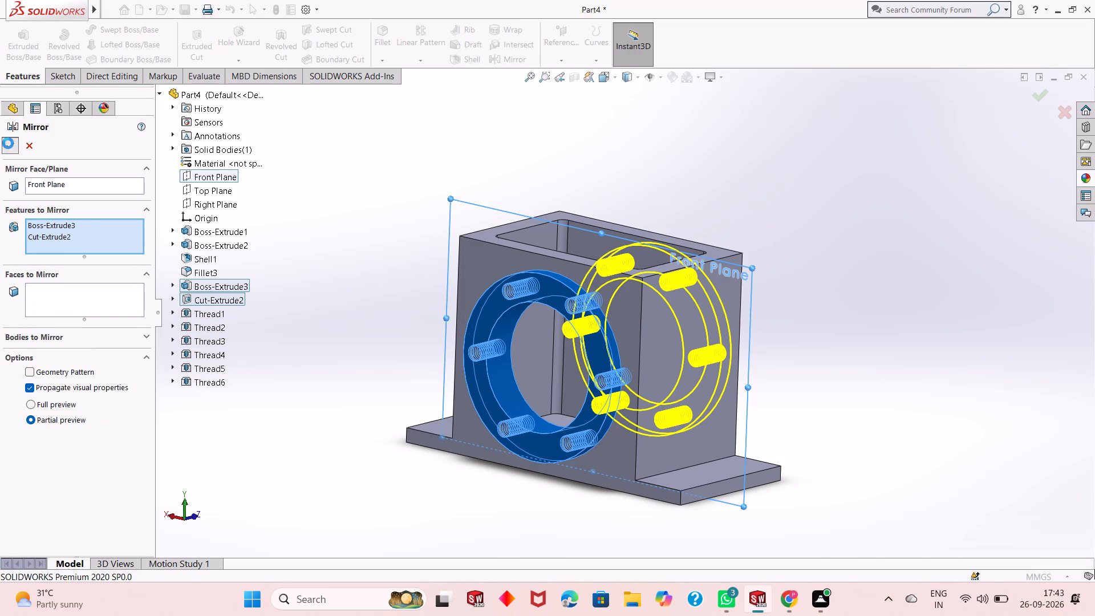
{"action": "middle_click_drag", "start_coordinate": [703, 383], "coordinate": [595, 393]}
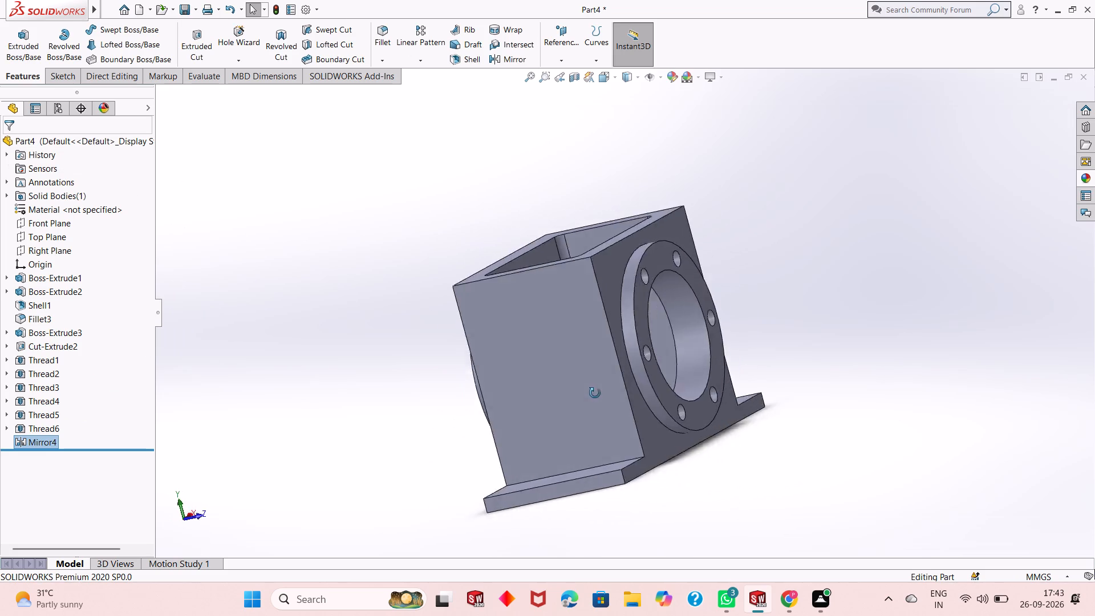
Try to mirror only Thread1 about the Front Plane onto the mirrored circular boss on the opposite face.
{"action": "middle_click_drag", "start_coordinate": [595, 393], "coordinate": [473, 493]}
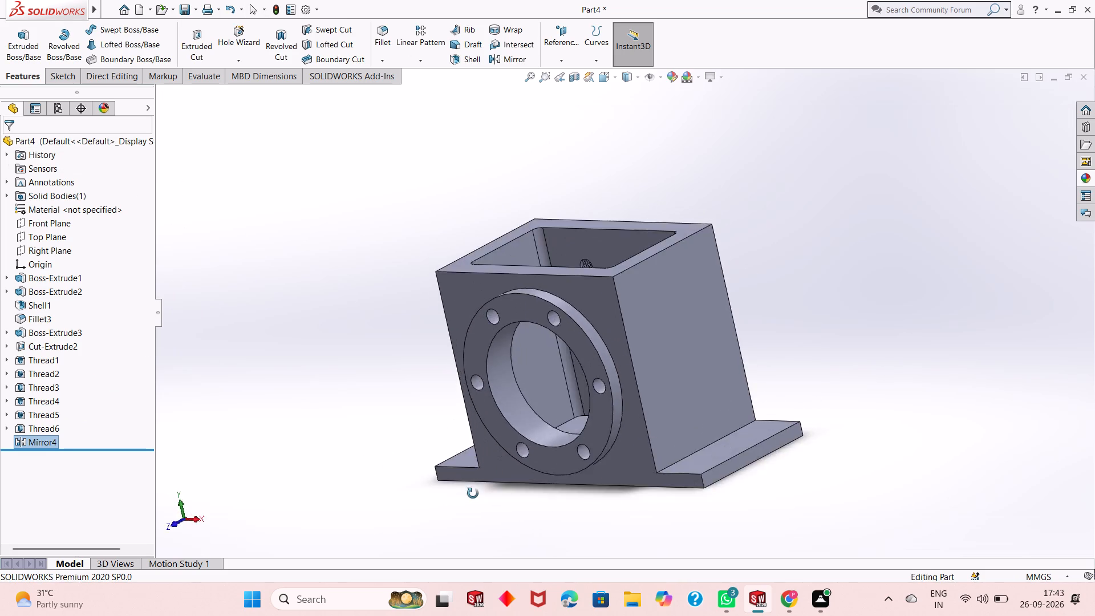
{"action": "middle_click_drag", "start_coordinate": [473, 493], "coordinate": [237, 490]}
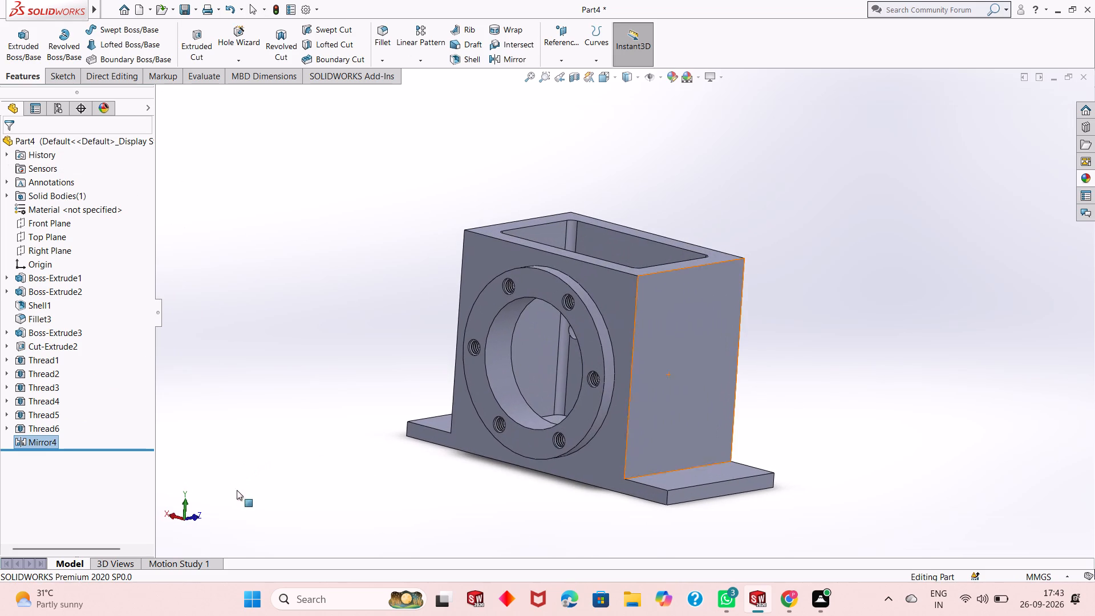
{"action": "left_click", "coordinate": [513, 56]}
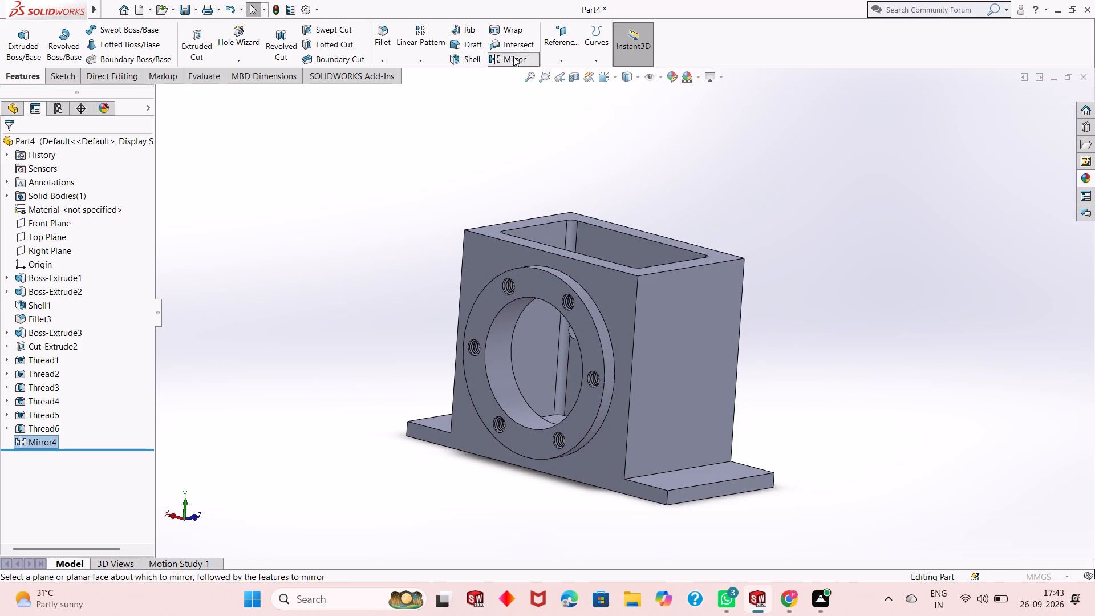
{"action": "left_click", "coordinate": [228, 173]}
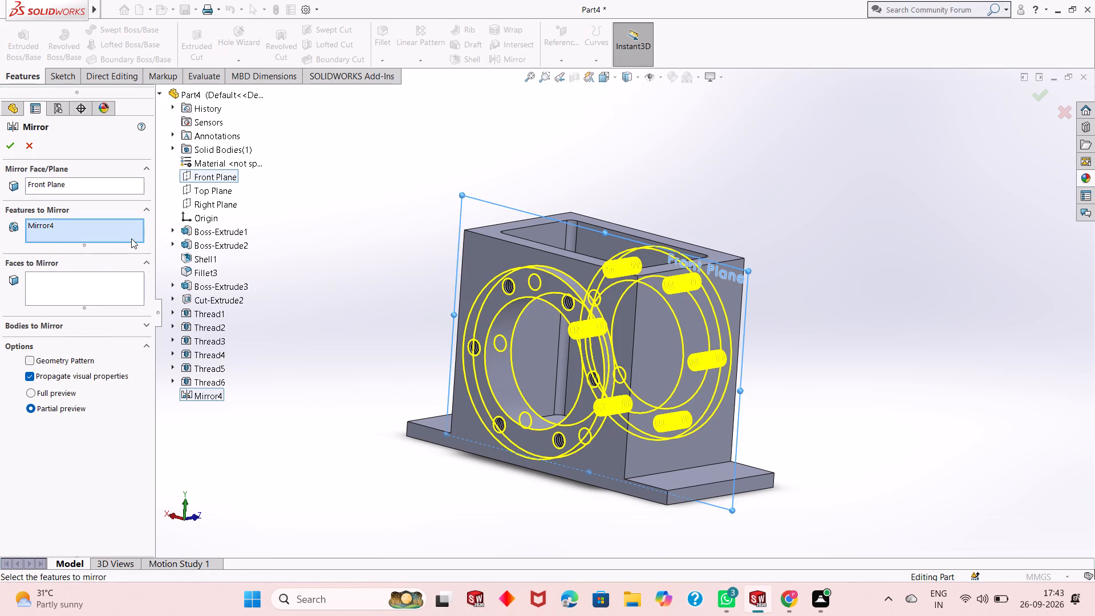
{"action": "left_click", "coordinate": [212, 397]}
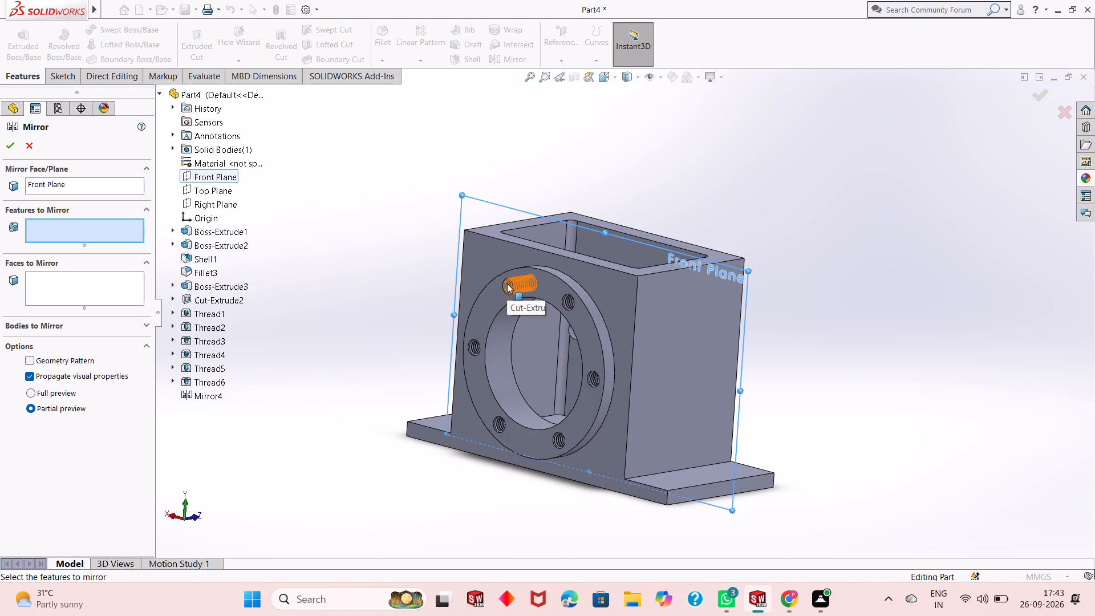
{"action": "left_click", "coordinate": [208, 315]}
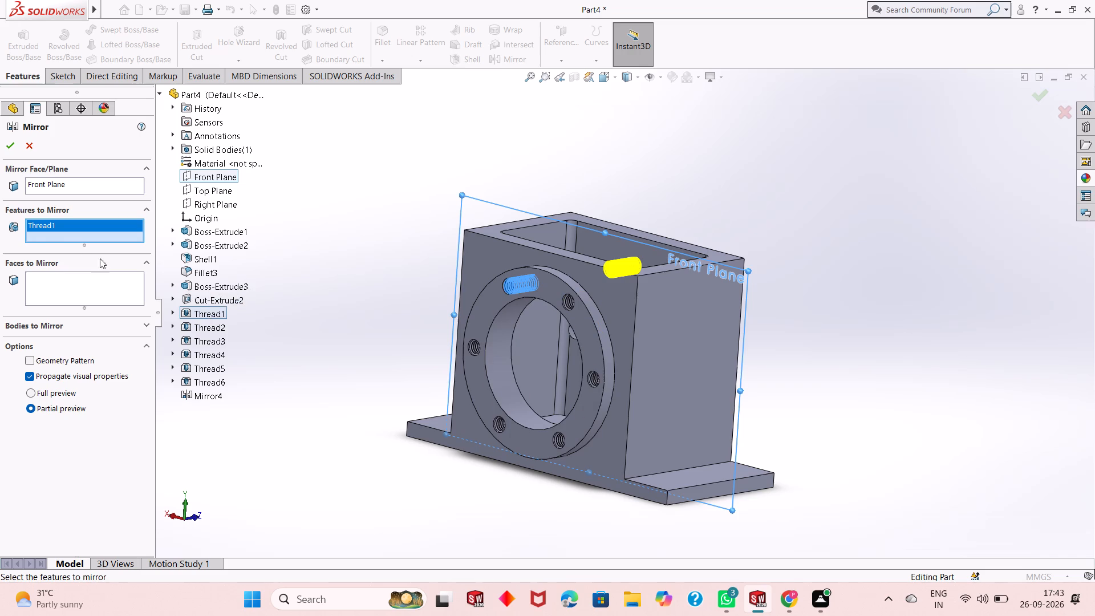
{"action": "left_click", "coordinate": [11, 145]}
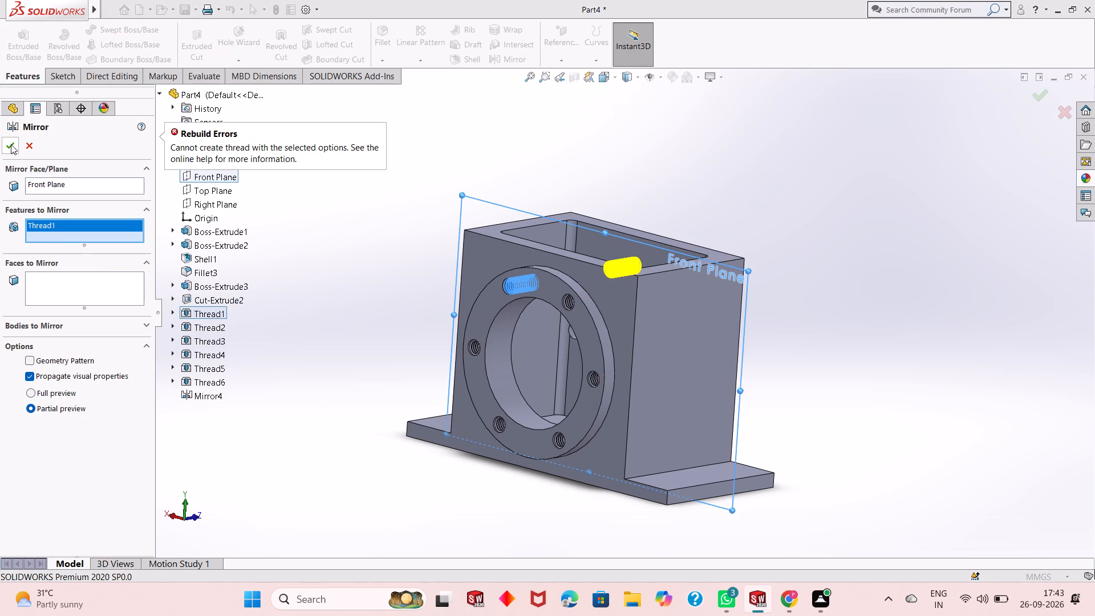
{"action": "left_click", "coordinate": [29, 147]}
Start a new Thread feature for the unthreaded holes in the mirrored circular boss.
{"action": "middle_click_drag", "start_coordinate": [550, 395], "coordinate": [305, 400]}
{"action": "middle_click_drag", "start_coordinate": [305, 400], "coordinate": [323, 389]}
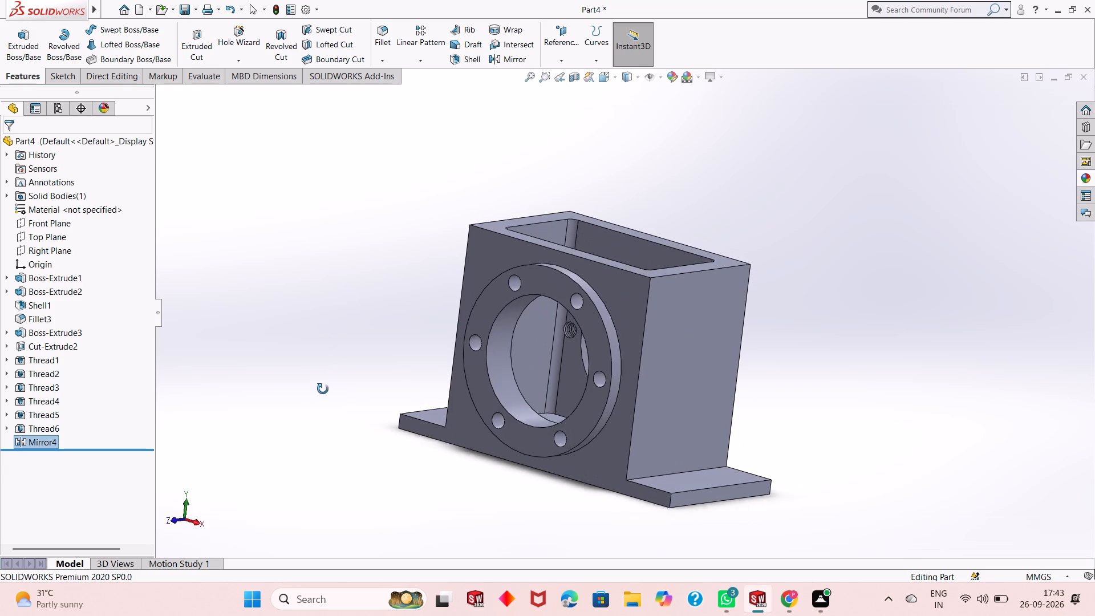
{"action": "middle_click_drag", "start_coordinate": [323, 389], "coordinate": [322, 392]}
{"action": "left_click", "coordinate": [262, 60]}
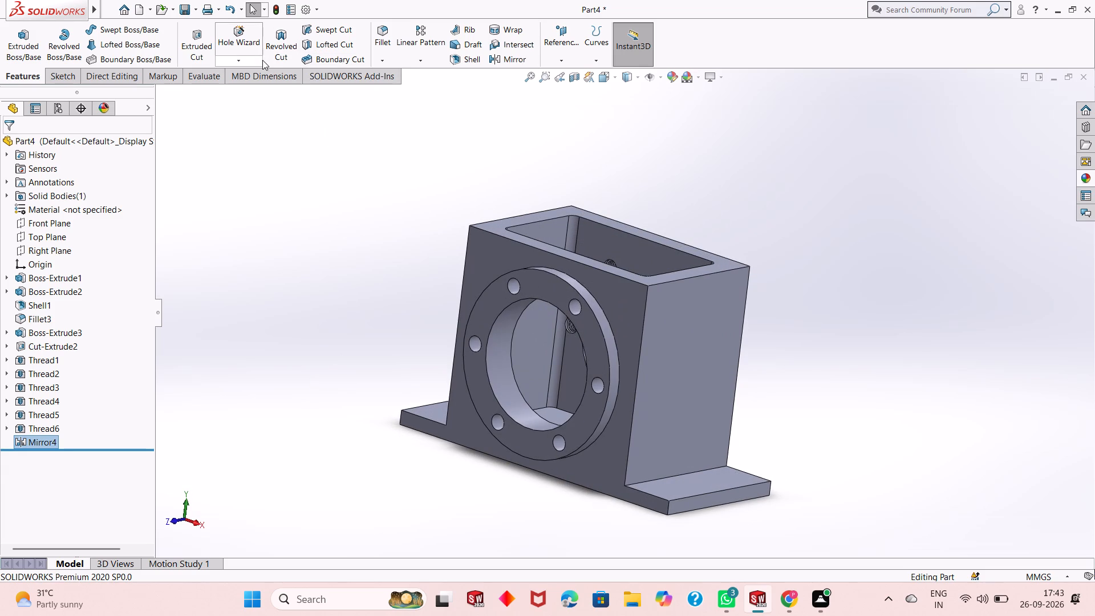
{"action": "left_click", "coordinate": [249, 100]}
{"action": "scroll", "coordinate": [518, 277], "scroll_direction": "up", "scroll_amount": 2}
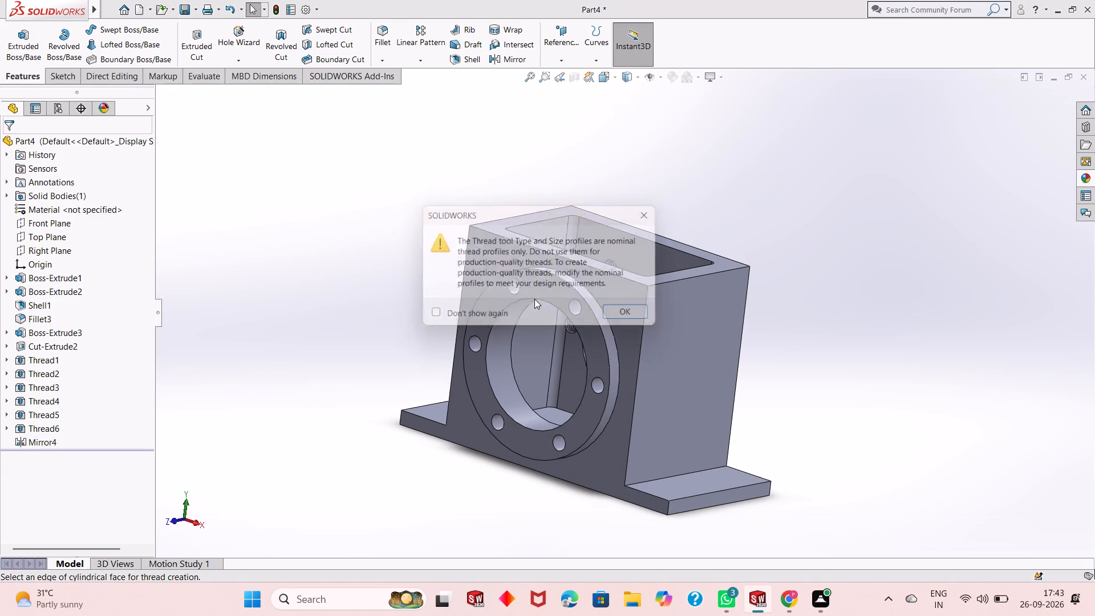
{"action": "left_click", "coordinate": [619, 323]}
{"action": "scroll", "coordinate": [555, 326], "scroll_direction": "up", "scroll_amount": 1}
{"action": "scroll", "coordinate": [644, 389], "scroll_direction": "down", "scroll_amount": 1}
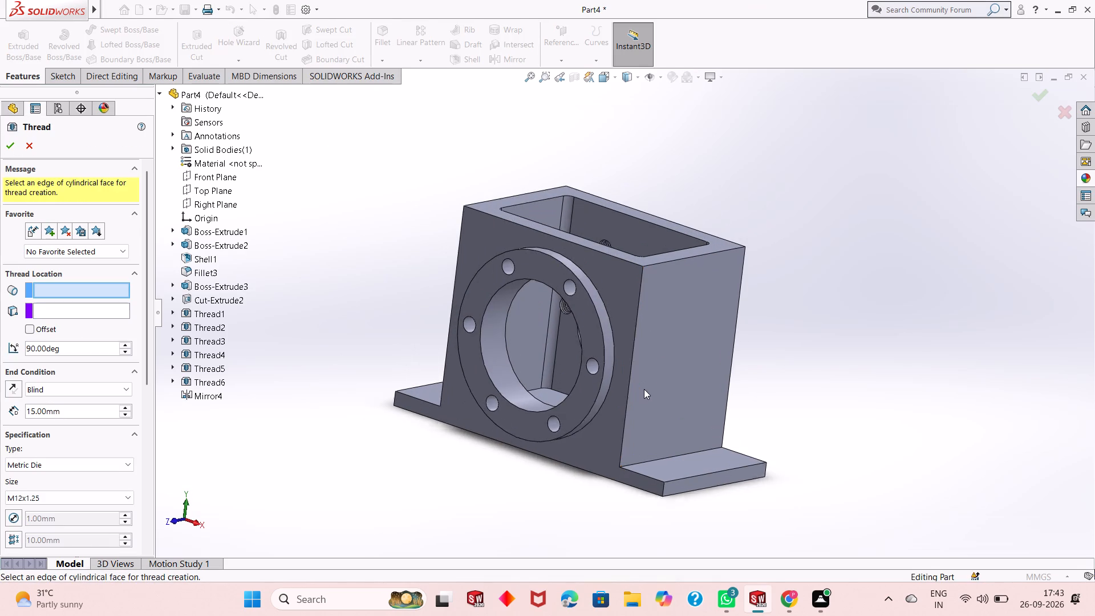
{"action": "scroll", "coordinate": [644, 389], "scroll_direction": "down", "scroll_amount": 1}
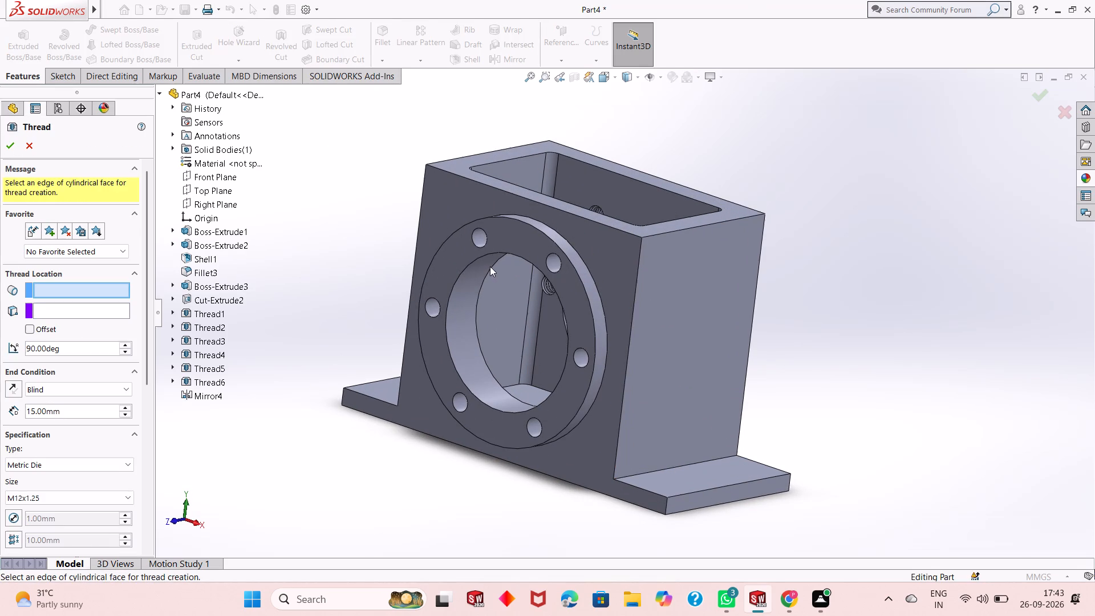
{"action": "scroll", "coordinate": [498, 304], "scroll_direction": "up", "scroll_amount": 2}
{"action": "scroll", "coordinate": [554, 286], "scroll_direction": "down", "scroll_amount": 1}
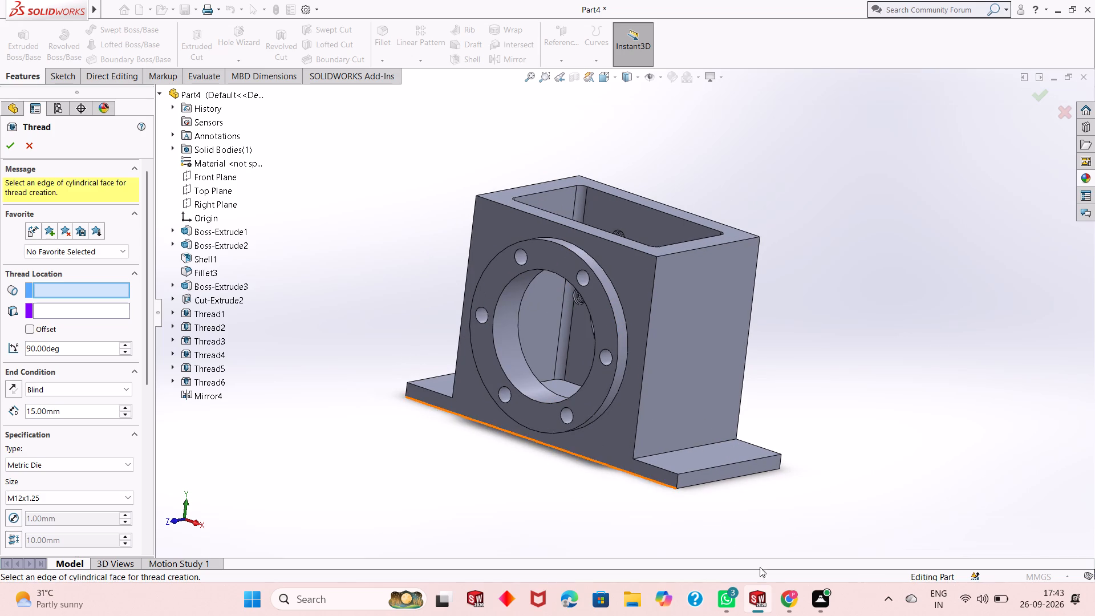
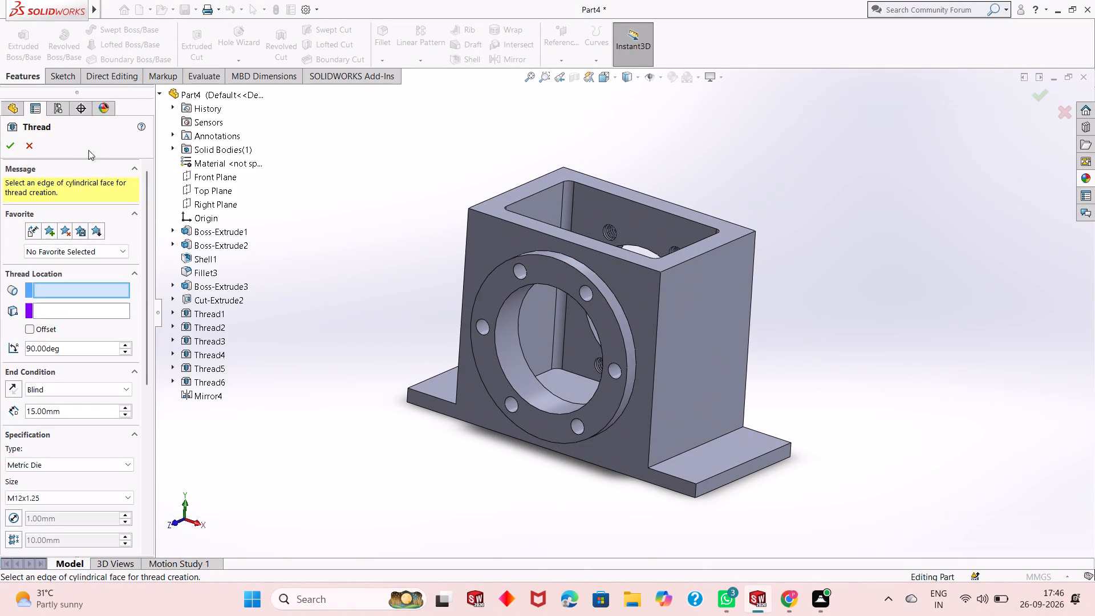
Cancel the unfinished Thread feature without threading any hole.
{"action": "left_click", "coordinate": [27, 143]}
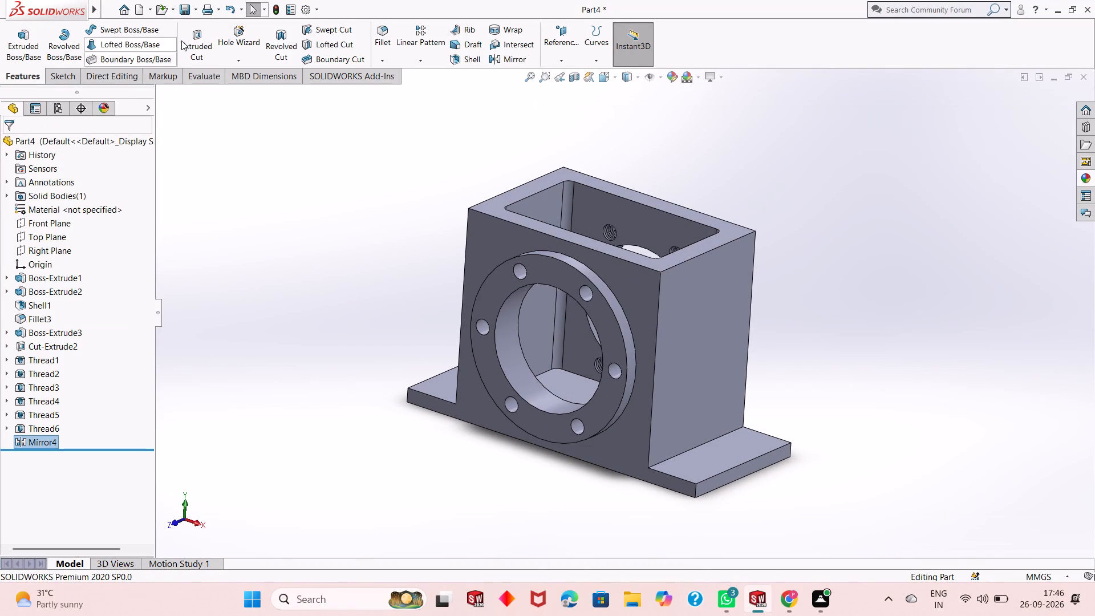
Enable Display annotations in the document's Detailing properties and apply the setting.
{"action": "left_click", "coordinate": [316, 11]}
{"action": "left_click", "coordinate": [323, 26]}
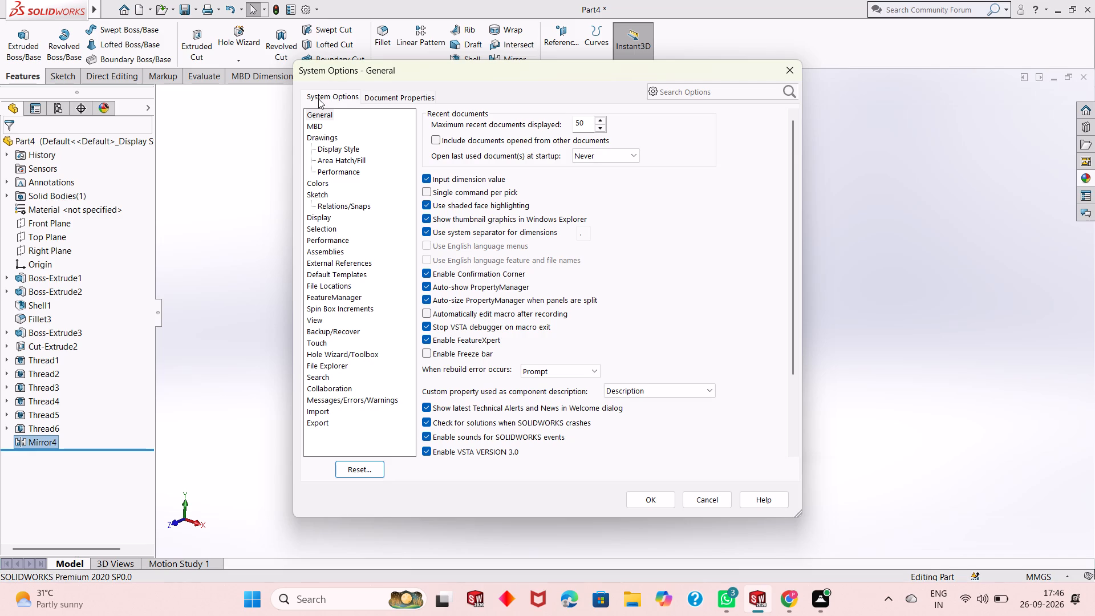
{"action": "left_click", "coordinate": [317, 99]}
{"action": "left_click", "coordinate": [373, 94]}
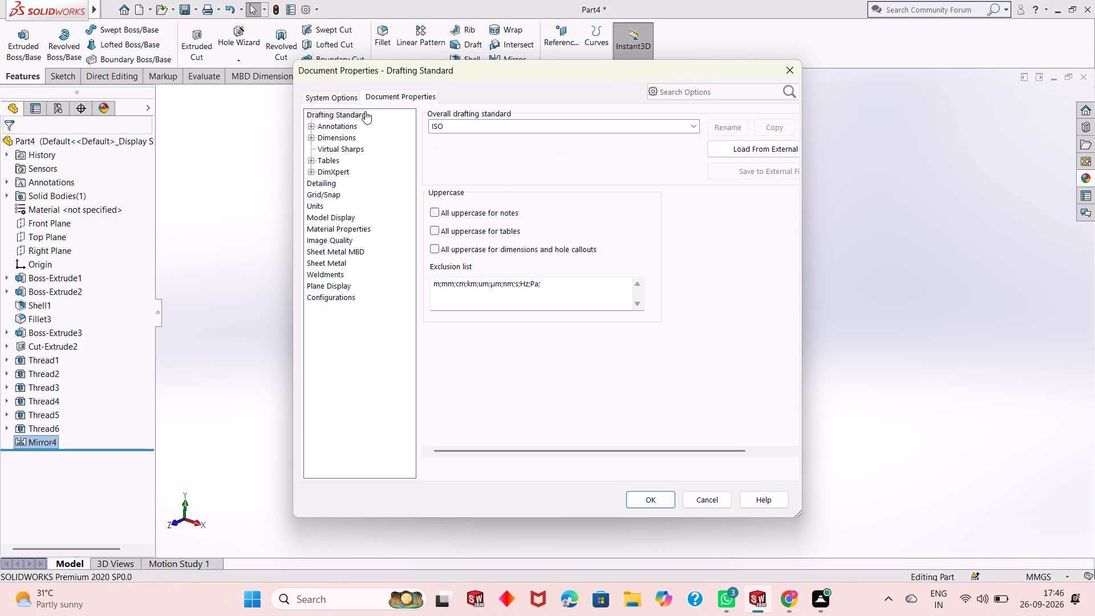
{"action": "left_click", "coordinate": [331, 185]}
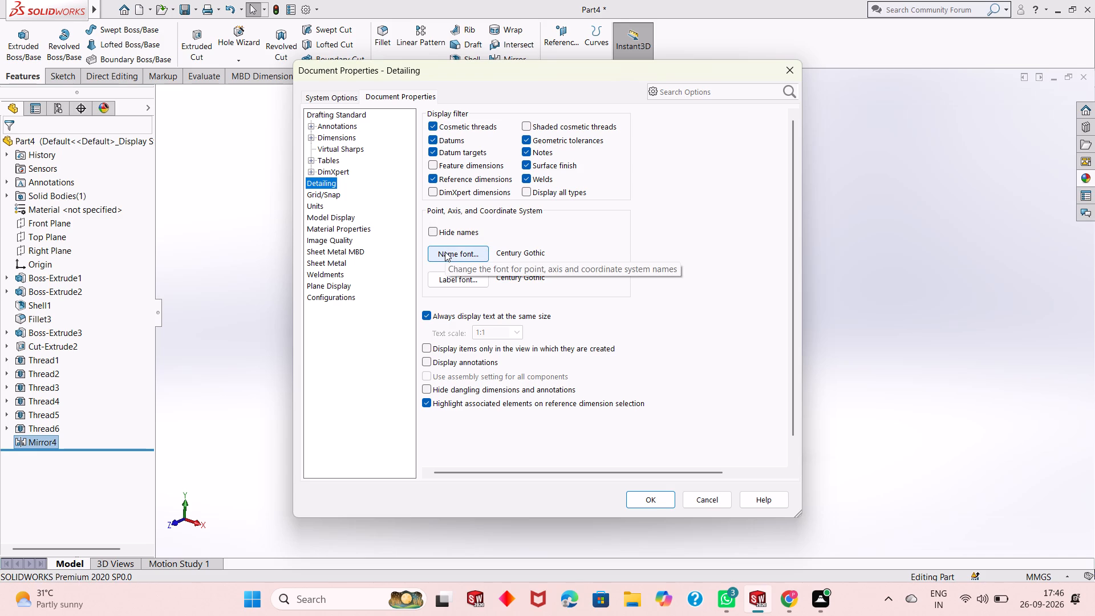
{"action": "left_click", "coordinate": [318, 178]}
{"action": "left_click", "coordinate": [323, 179]}
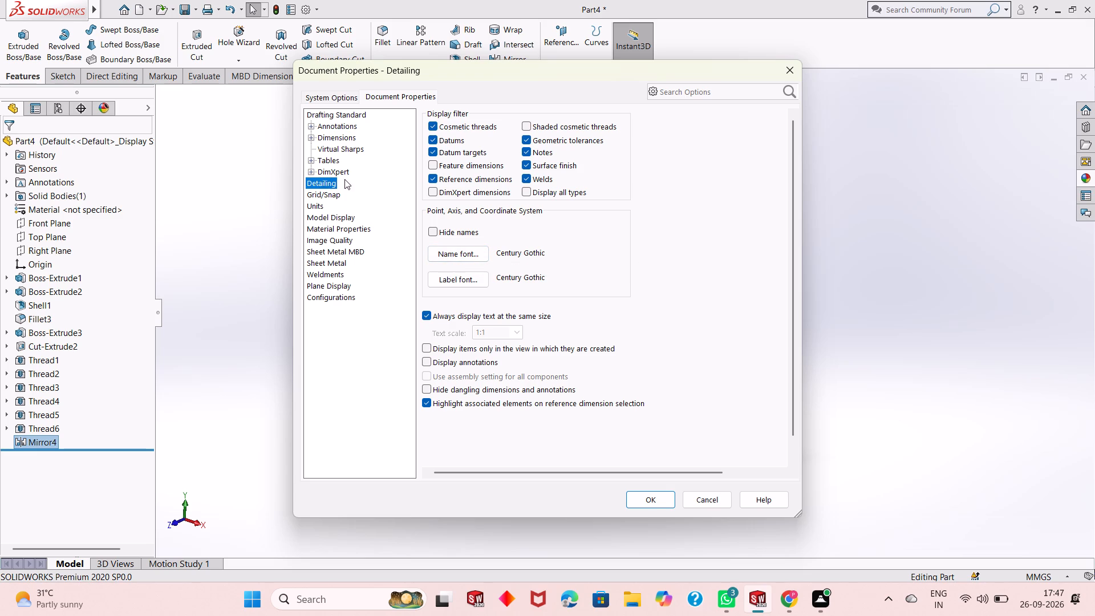
{"action": "double_click", "coordinate": [320, 181]}
{"action": "left_click", "coordinate": [379, 180]}
{"action": "left_click", "coordinate": [357, 102]}
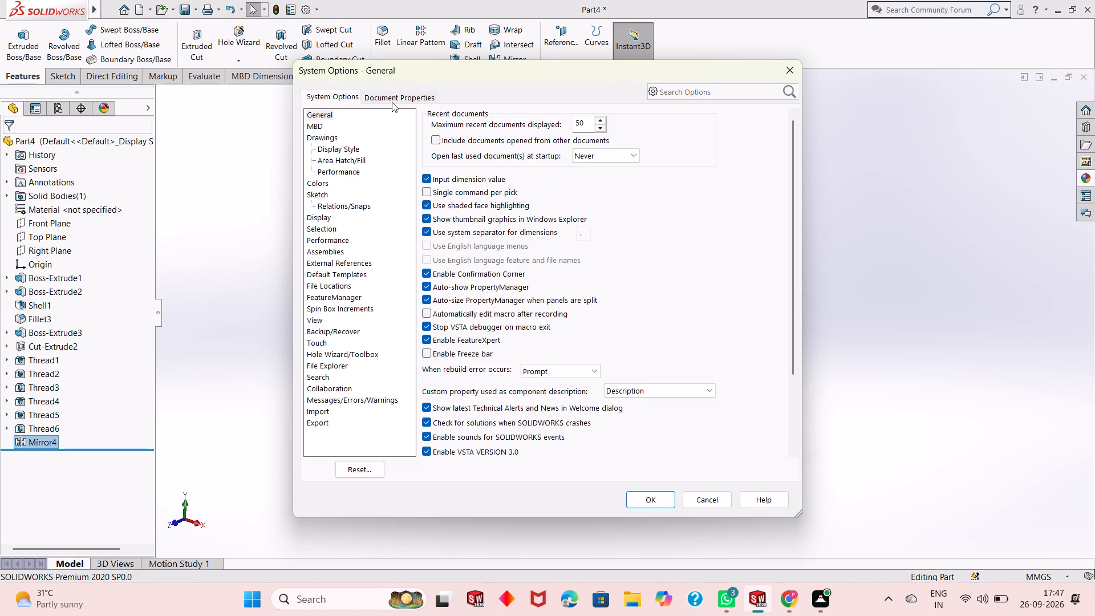
{"action": "left_click", "coordinate": [393, 102]}
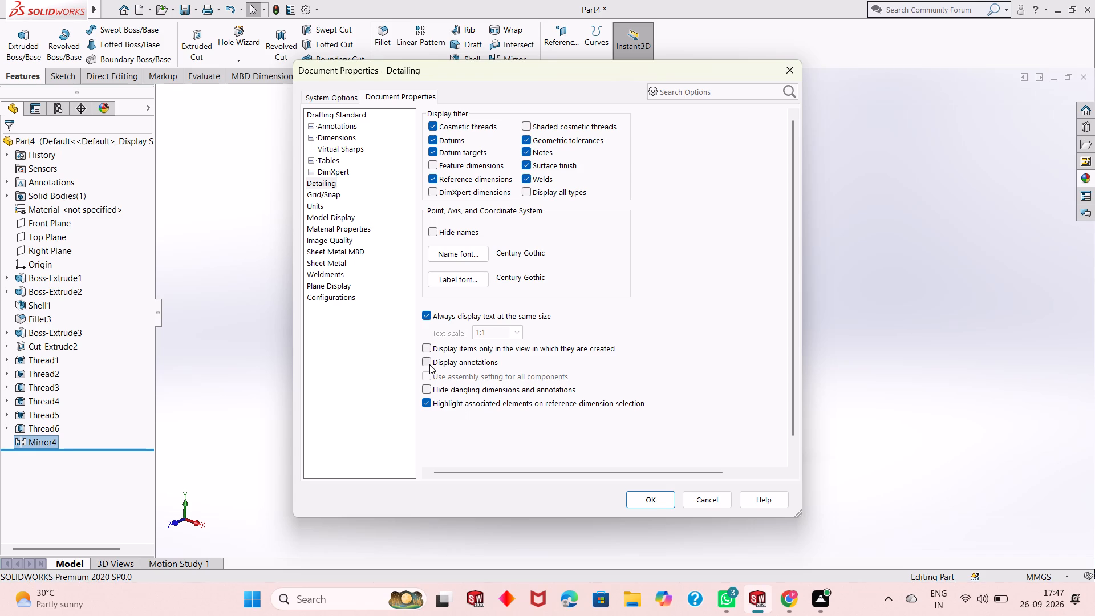
{"action": "left_click", "coordinate": [429, 364]}
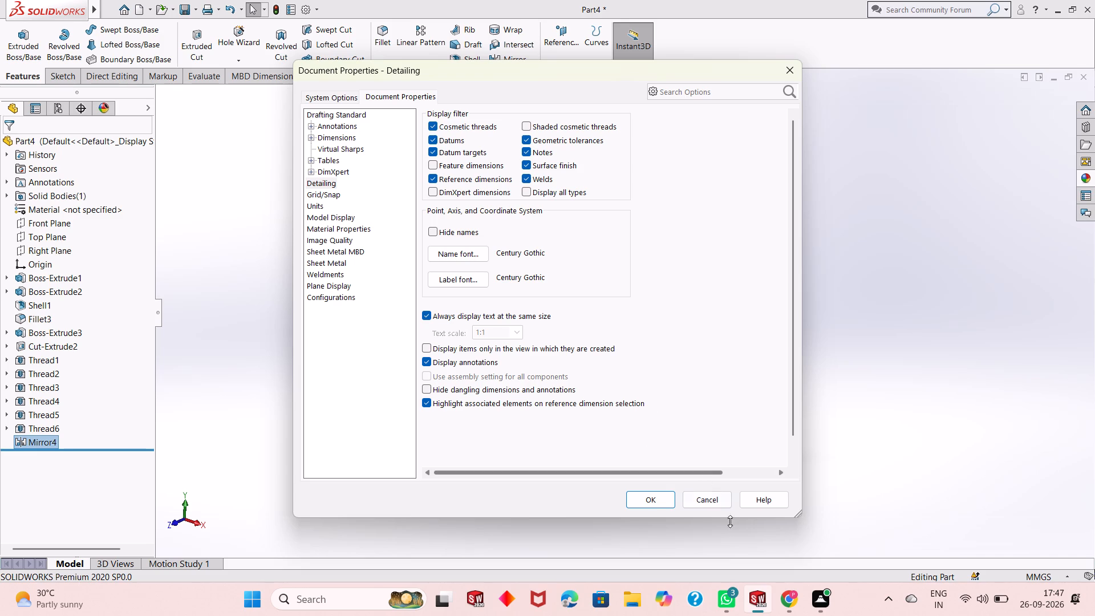
{"action": "left_click", "coordinate": [650, 494]}
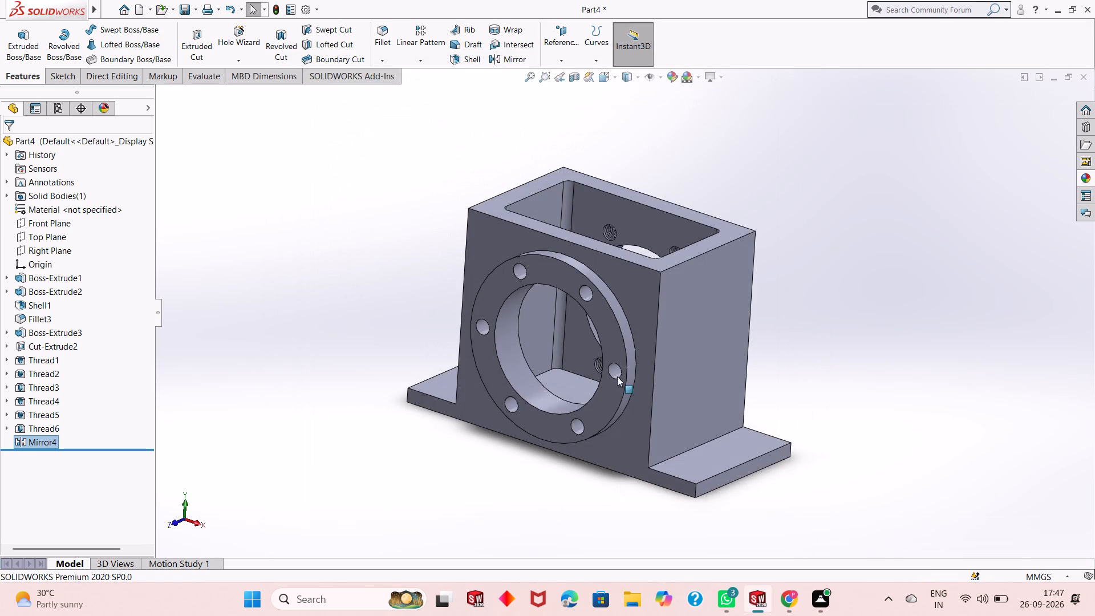
{"action": "left_click", "coordinate": [617, 364]}
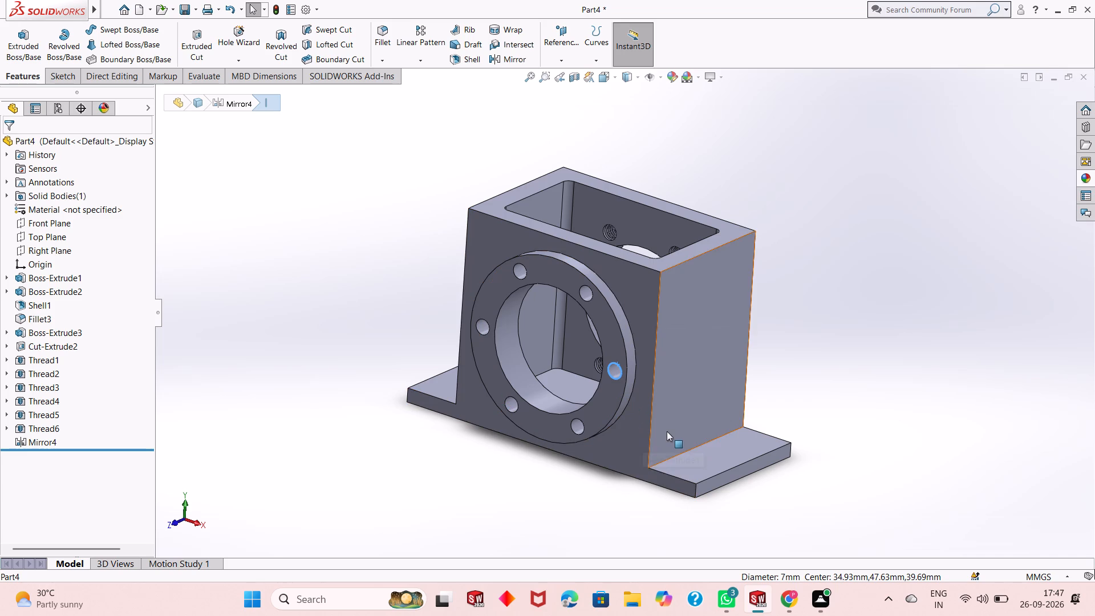
{"action": "key", "text": "Escape"}
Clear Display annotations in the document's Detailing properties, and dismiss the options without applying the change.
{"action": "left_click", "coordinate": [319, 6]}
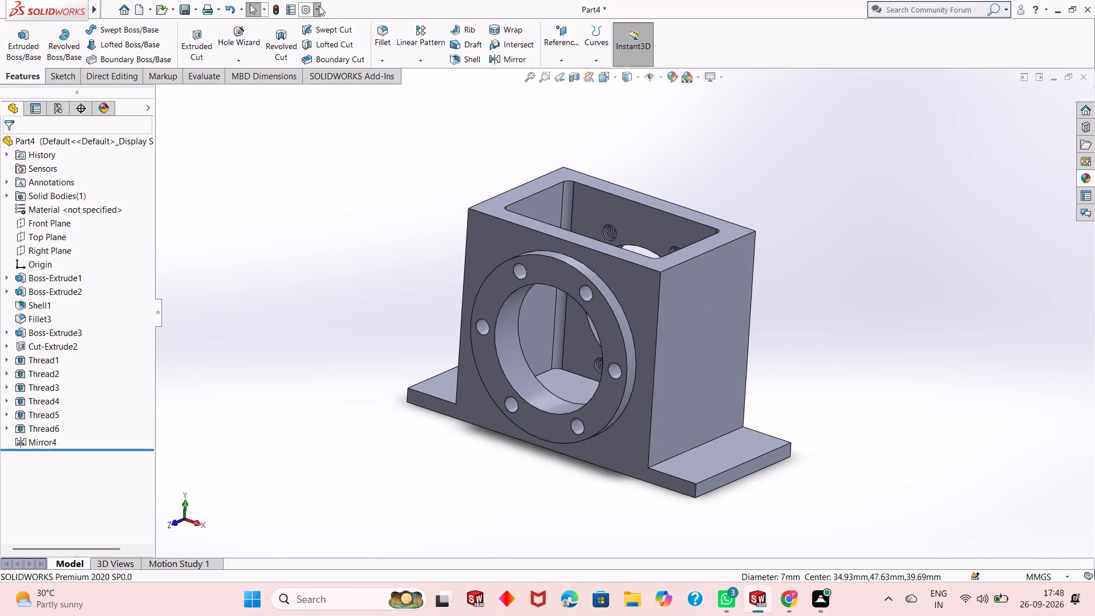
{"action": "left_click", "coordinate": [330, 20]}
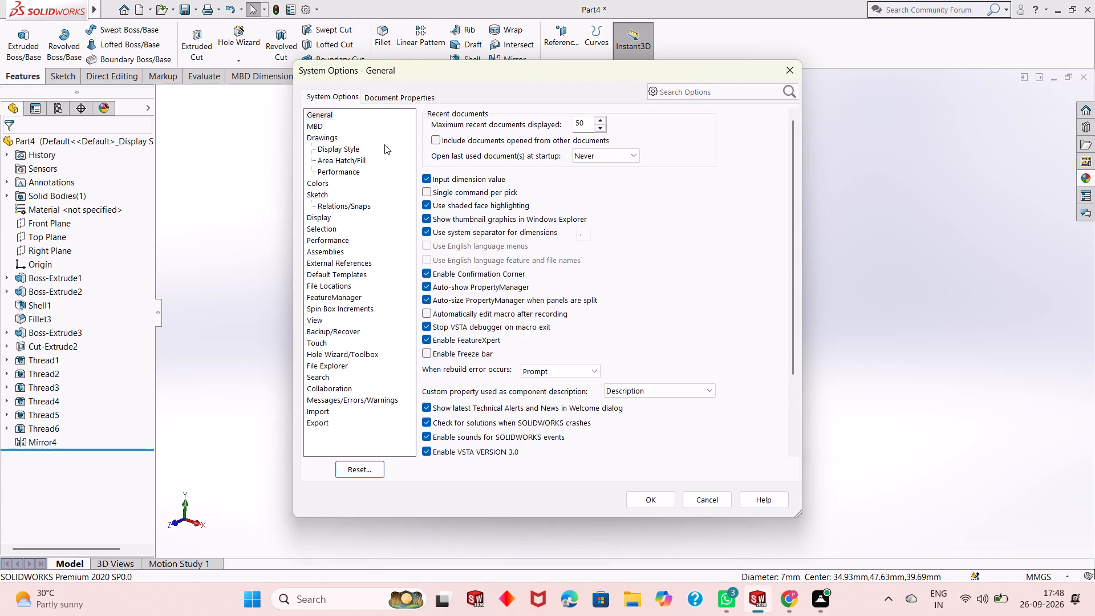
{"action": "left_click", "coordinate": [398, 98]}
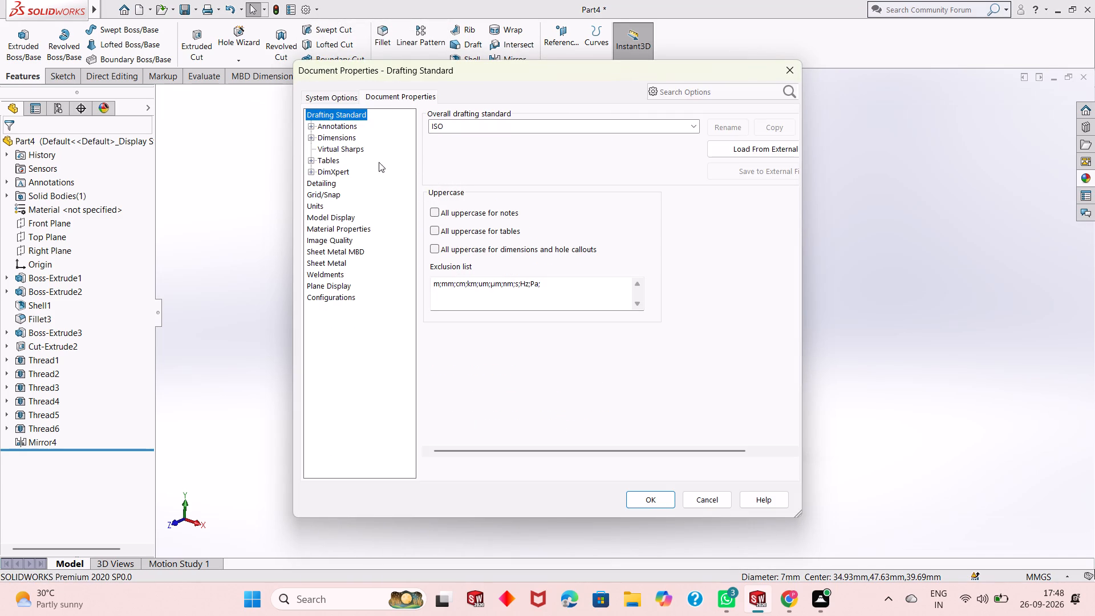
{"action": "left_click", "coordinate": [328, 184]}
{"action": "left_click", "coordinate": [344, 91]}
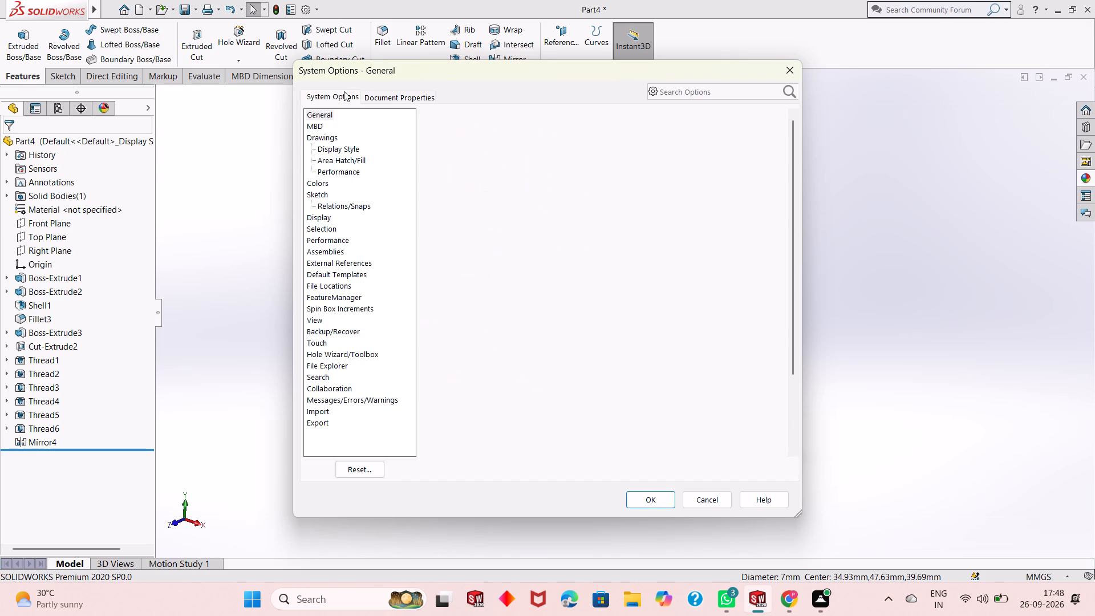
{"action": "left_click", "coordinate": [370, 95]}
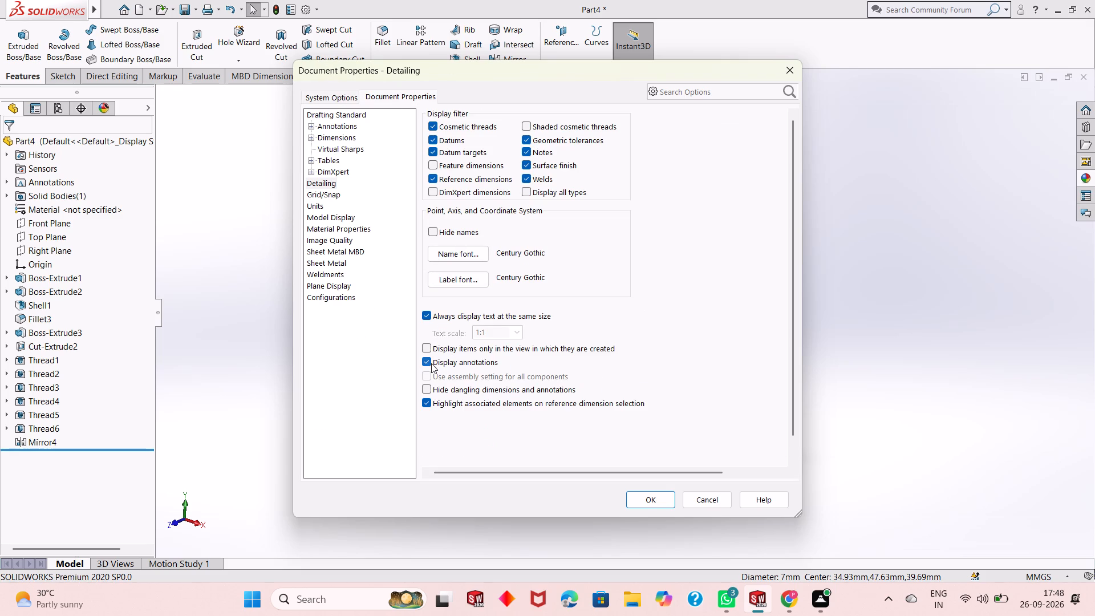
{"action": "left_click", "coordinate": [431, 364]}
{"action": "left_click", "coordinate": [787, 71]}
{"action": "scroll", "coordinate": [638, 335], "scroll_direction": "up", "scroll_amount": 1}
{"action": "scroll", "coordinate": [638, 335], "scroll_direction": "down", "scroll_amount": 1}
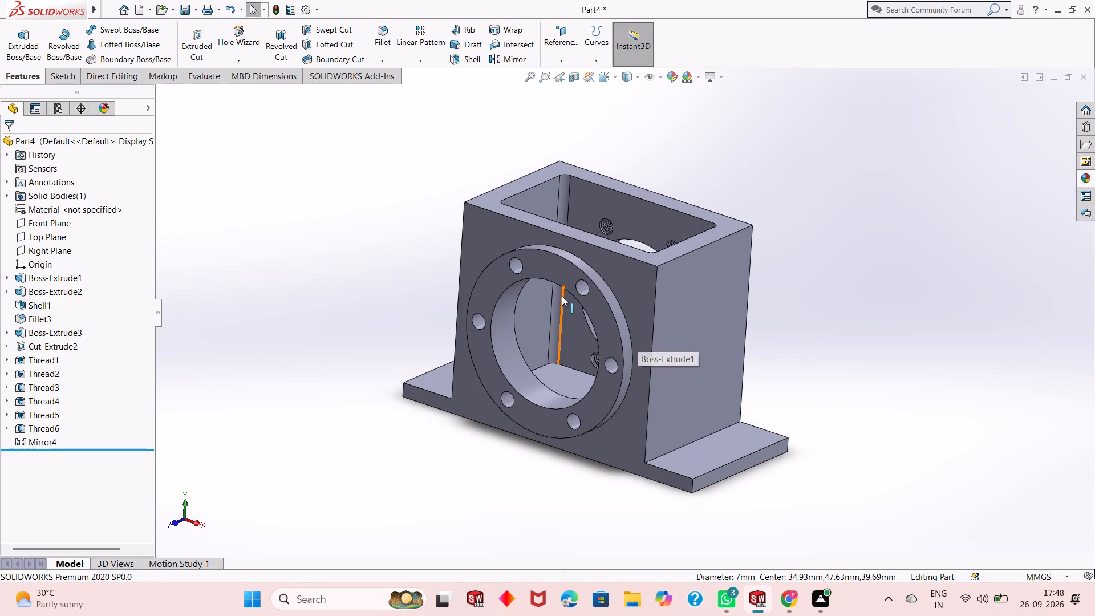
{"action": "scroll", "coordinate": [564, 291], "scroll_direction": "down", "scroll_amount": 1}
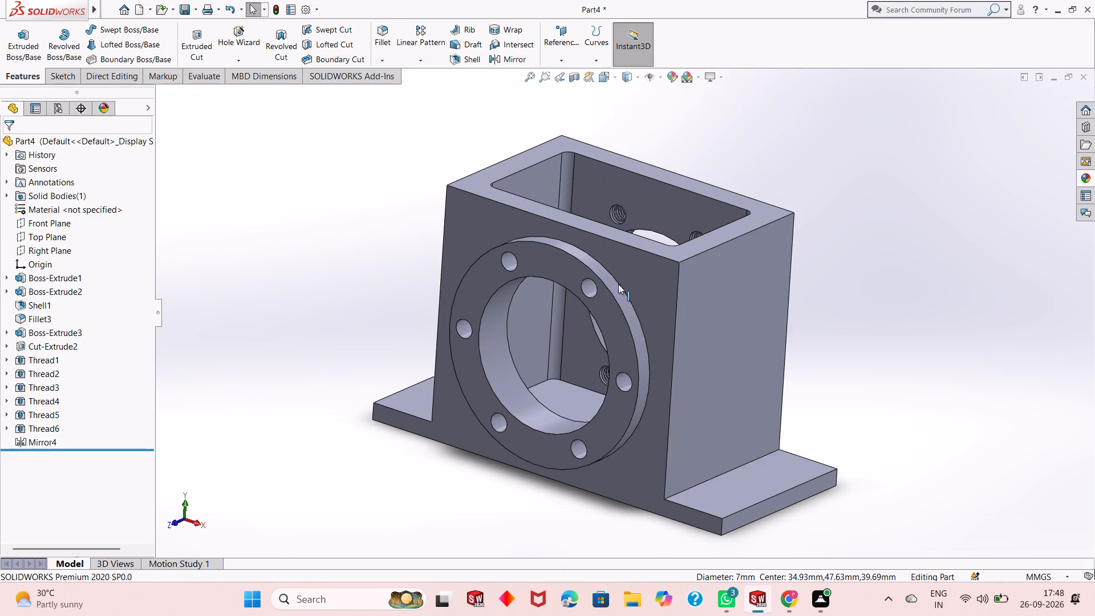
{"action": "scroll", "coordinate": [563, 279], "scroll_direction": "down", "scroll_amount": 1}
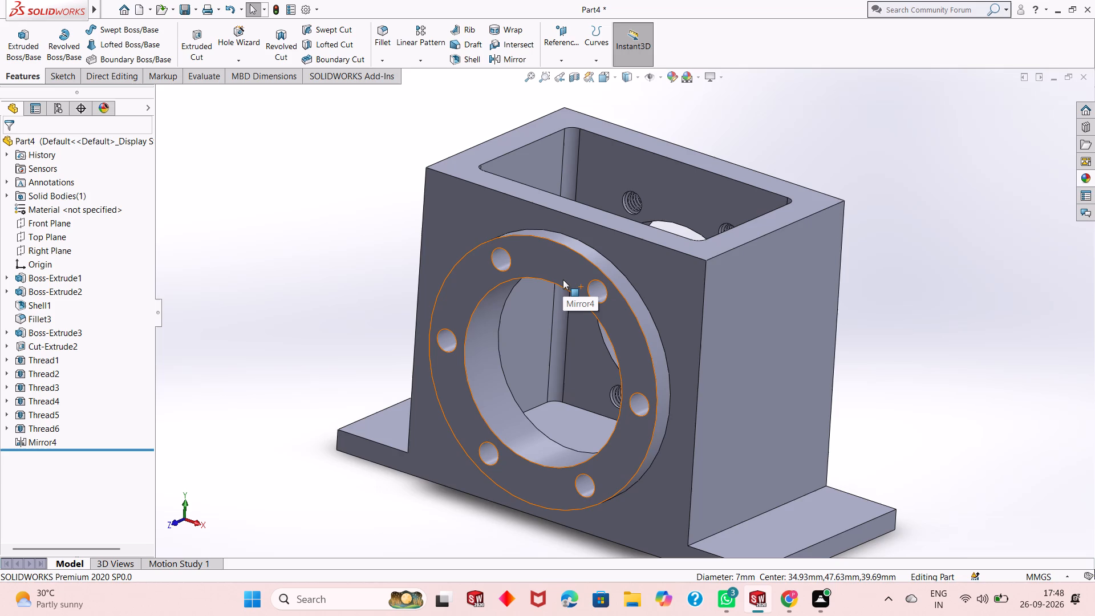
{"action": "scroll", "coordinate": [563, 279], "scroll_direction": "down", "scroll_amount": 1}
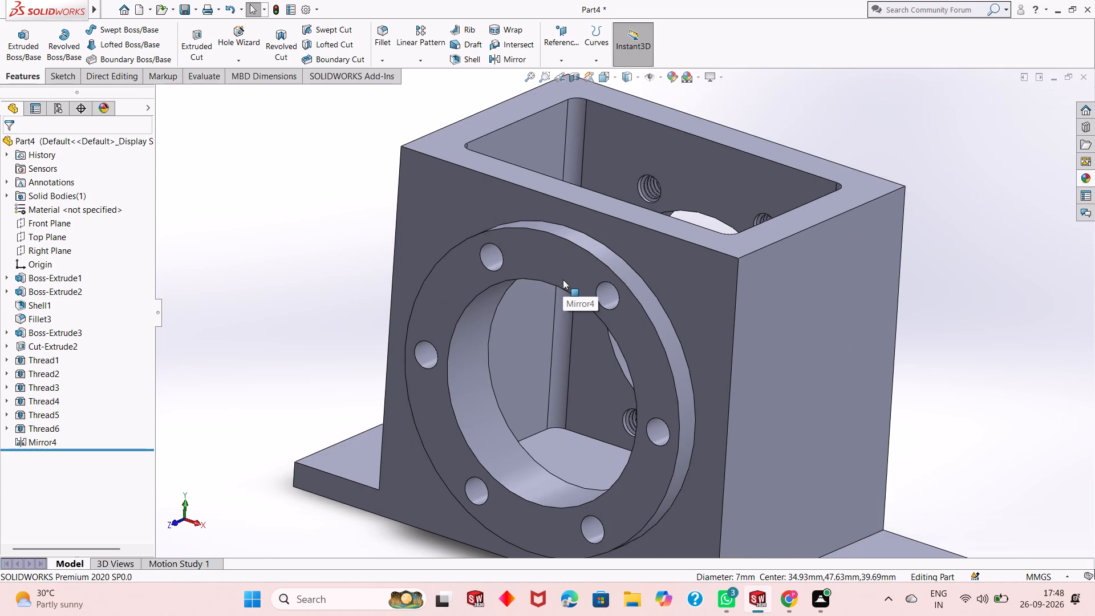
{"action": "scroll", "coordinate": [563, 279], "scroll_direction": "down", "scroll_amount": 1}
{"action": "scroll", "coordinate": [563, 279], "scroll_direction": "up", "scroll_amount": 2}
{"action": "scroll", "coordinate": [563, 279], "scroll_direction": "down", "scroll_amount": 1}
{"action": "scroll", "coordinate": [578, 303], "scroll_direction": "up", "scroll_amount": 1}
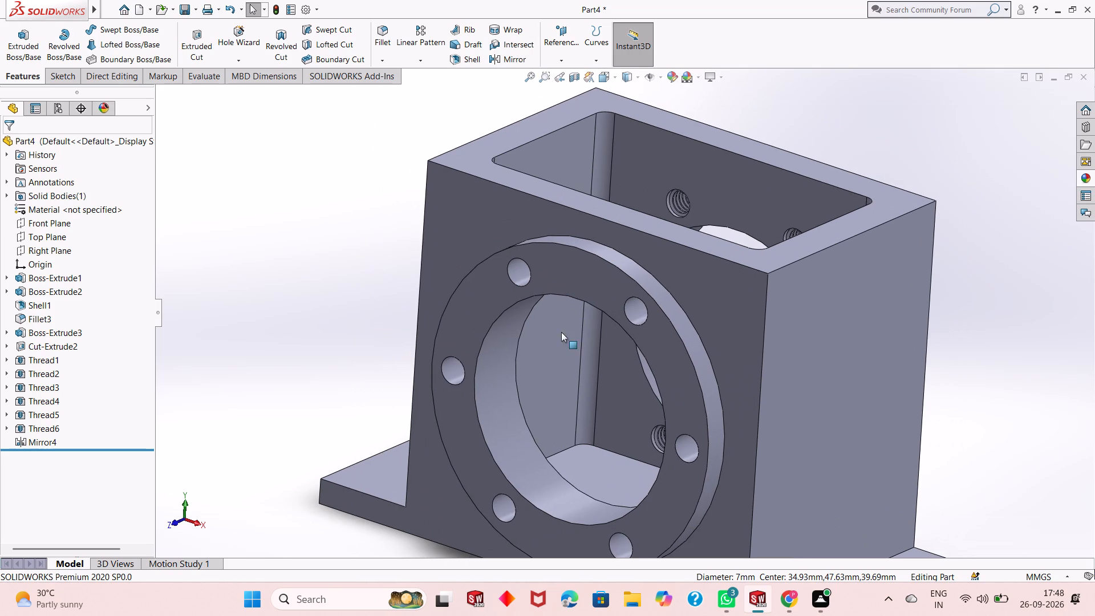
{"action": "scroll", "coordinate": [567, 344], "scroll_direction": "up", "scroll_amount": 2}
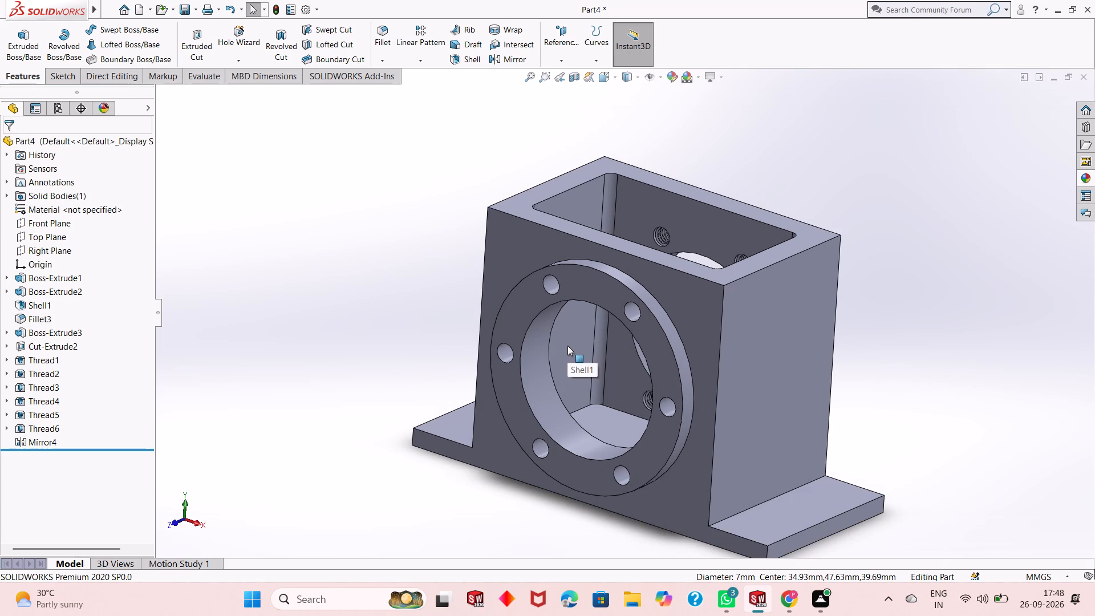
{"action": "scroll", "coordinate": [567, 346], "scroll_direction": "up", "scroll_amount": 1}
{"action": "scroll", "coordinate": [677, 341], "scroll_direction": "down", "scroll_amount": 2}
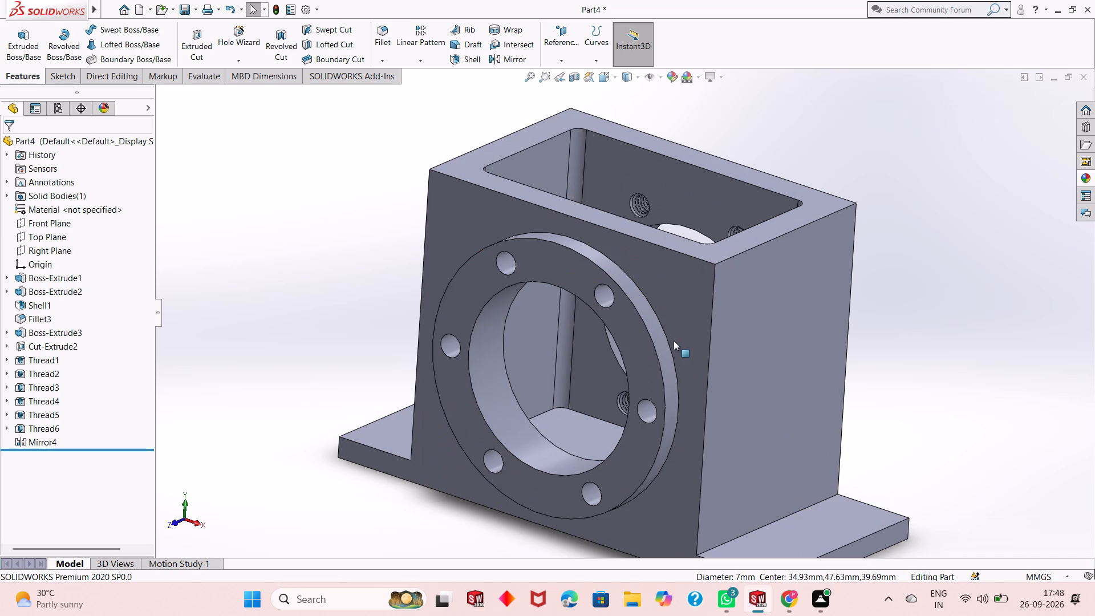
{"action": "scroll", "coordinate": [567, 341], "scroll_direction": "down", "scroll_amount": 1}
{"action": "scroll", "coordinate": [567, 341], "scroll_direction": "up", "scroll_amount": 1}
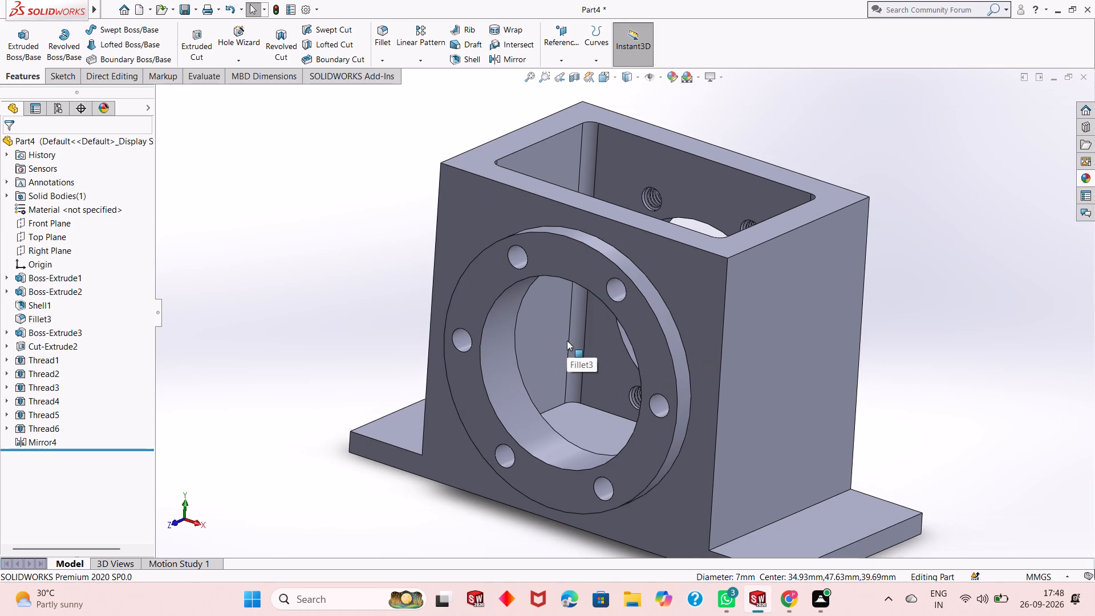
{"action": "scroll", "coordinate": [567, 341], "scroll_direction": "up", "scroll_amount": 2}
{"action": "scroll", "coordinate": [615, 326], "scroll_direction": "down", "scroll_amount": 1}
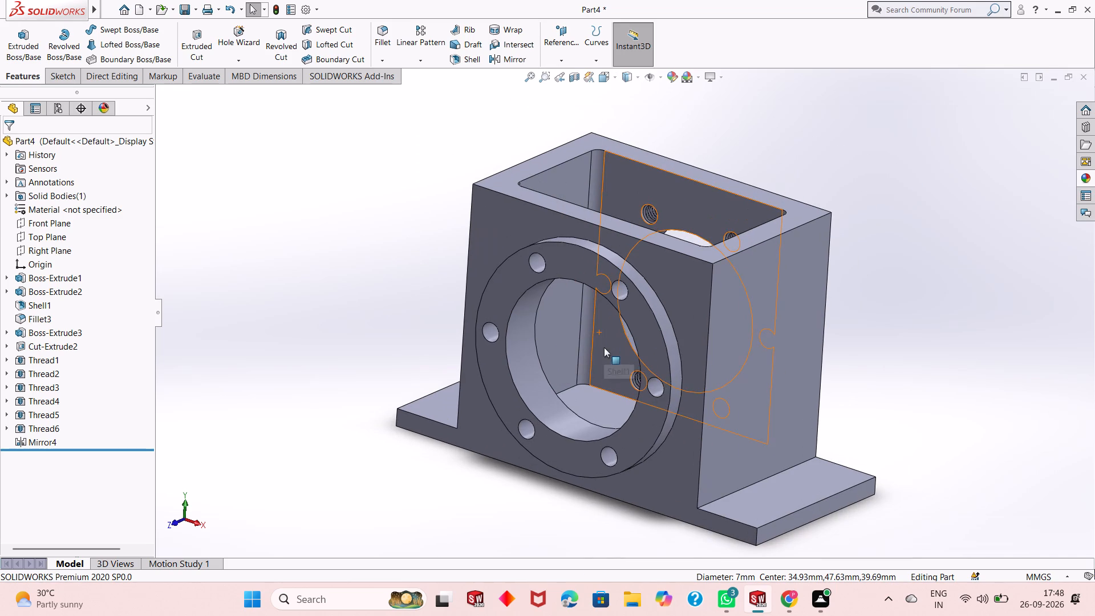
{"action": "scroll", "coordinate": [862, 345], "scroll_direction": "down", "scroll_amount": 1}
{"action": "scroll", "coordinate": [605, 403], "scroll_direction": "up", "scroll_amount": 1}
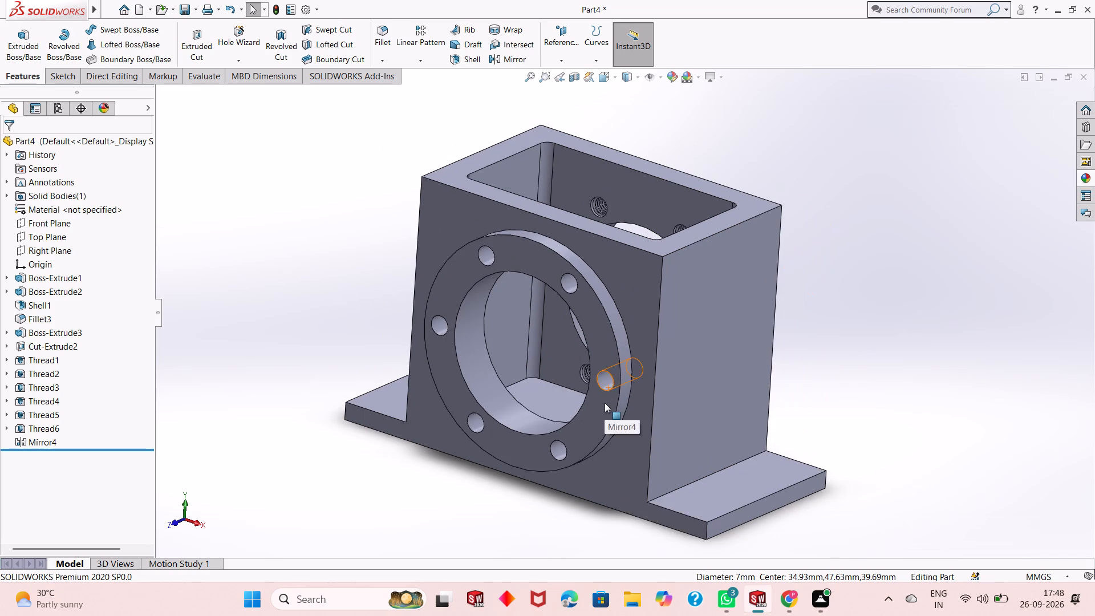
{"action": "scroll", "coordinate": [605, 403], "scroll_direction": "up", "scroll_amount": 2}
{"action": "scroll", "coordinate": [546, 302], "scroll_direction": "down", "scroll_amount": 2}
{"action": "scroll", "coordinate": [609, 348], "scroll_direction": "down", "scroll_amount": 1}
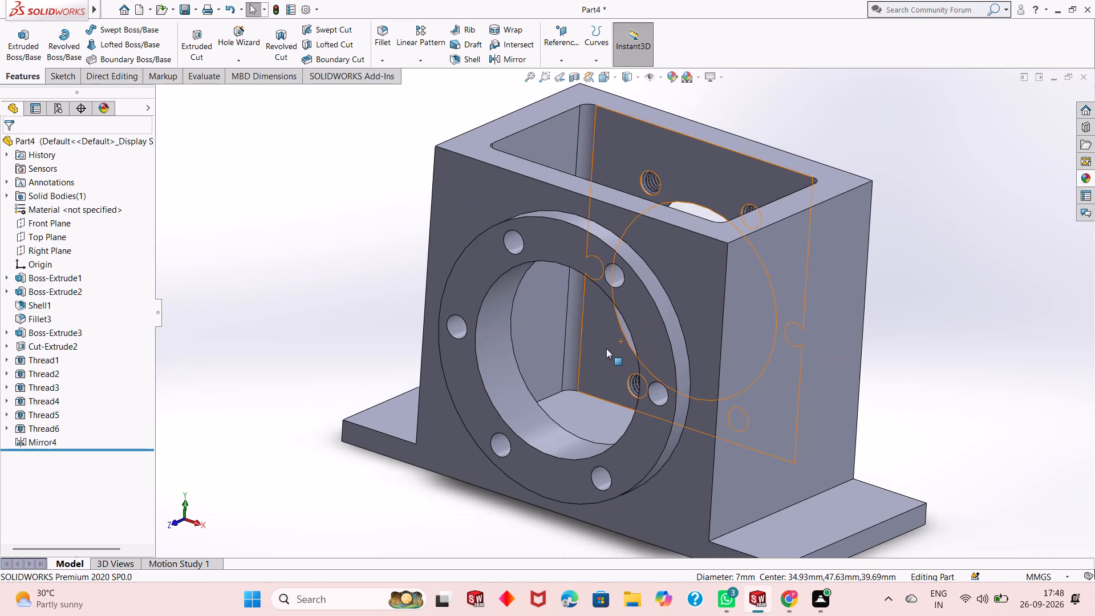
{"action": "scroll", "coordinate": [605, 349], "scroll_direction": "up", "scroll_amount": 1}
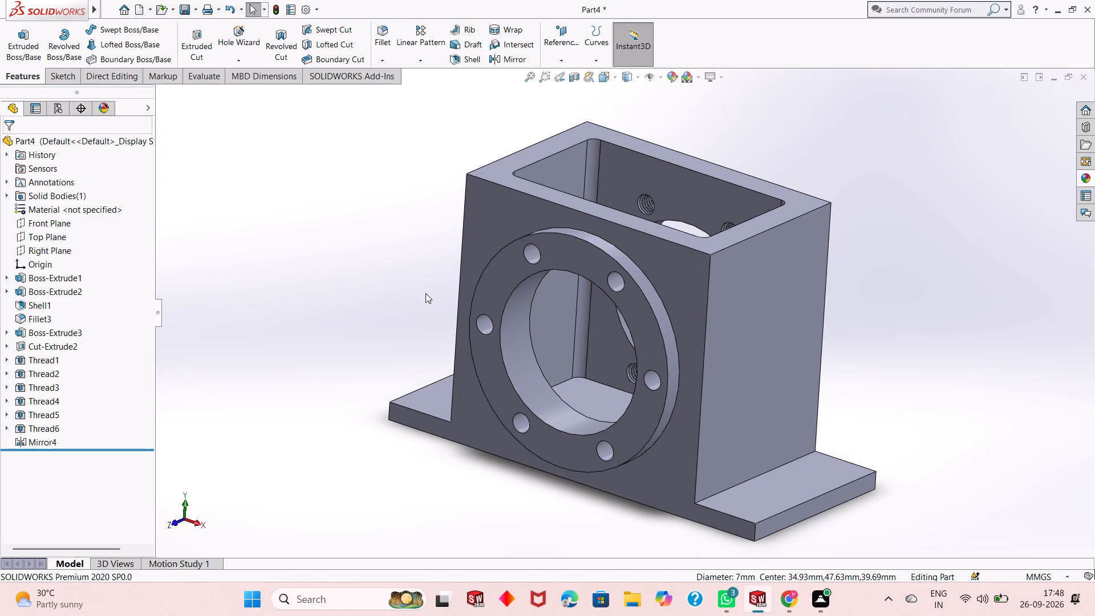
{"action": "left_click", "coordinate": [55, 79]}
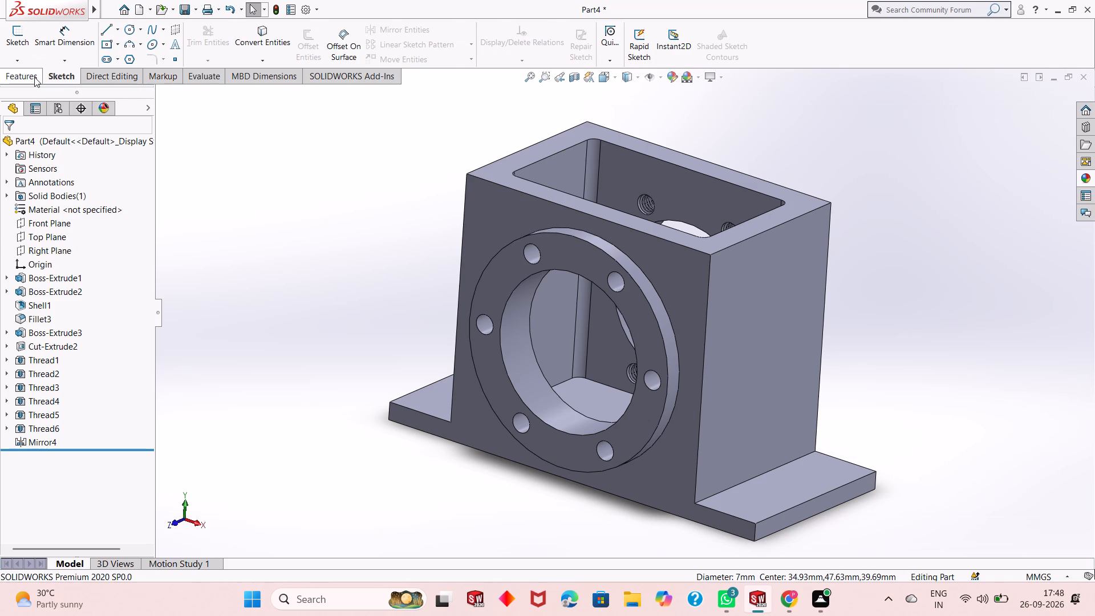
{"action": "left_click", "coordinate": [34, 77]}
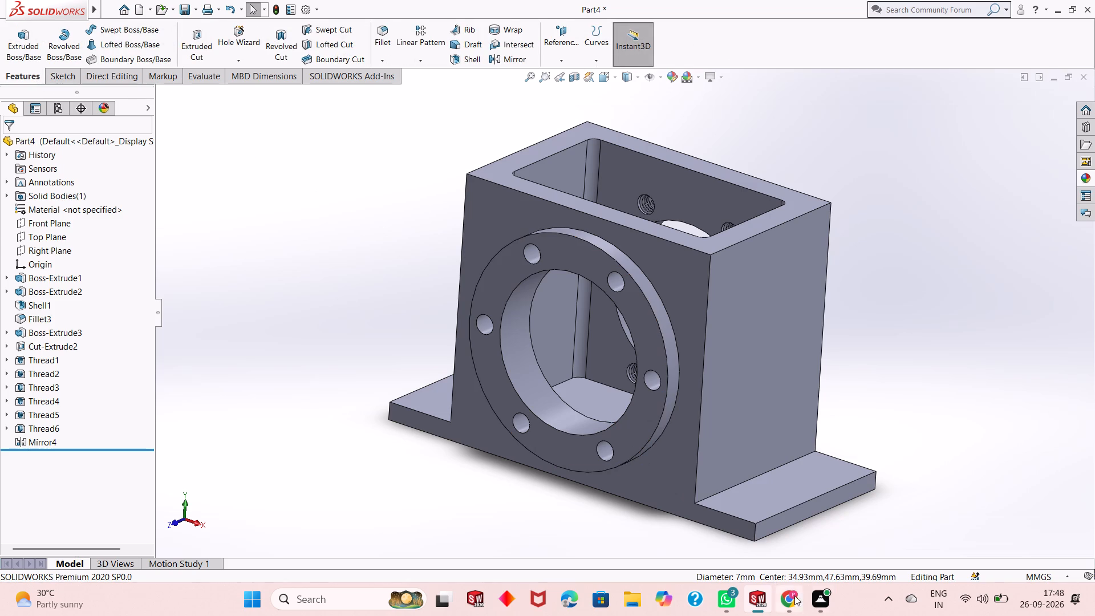
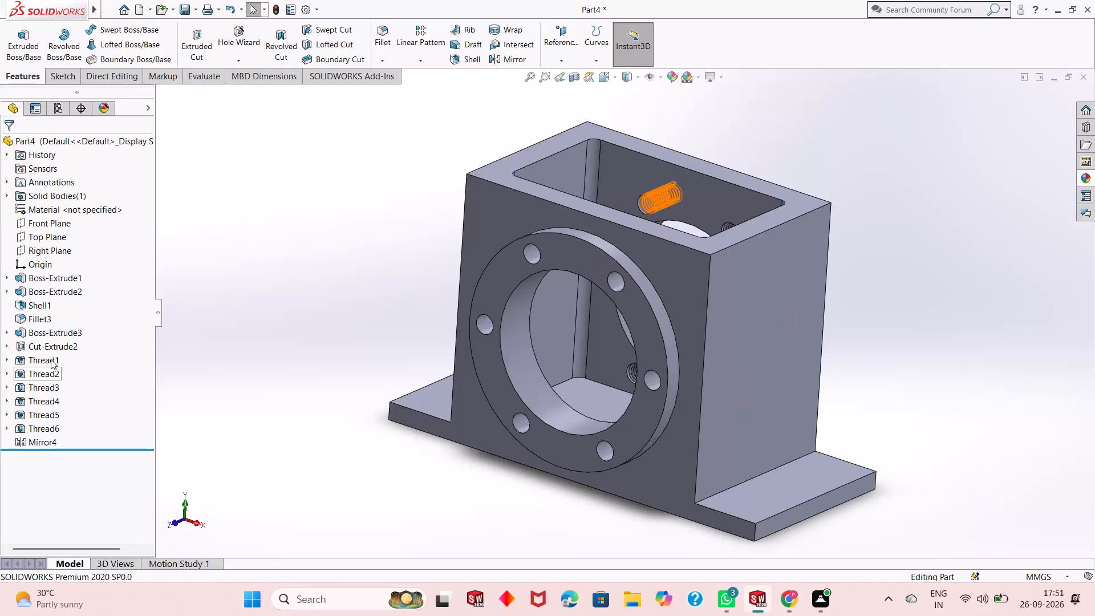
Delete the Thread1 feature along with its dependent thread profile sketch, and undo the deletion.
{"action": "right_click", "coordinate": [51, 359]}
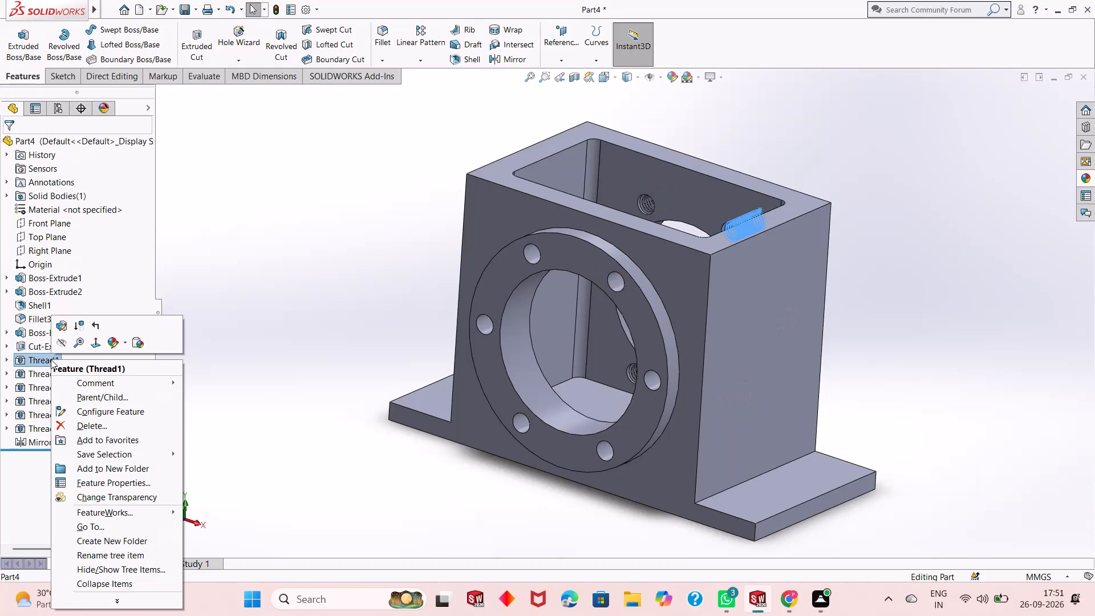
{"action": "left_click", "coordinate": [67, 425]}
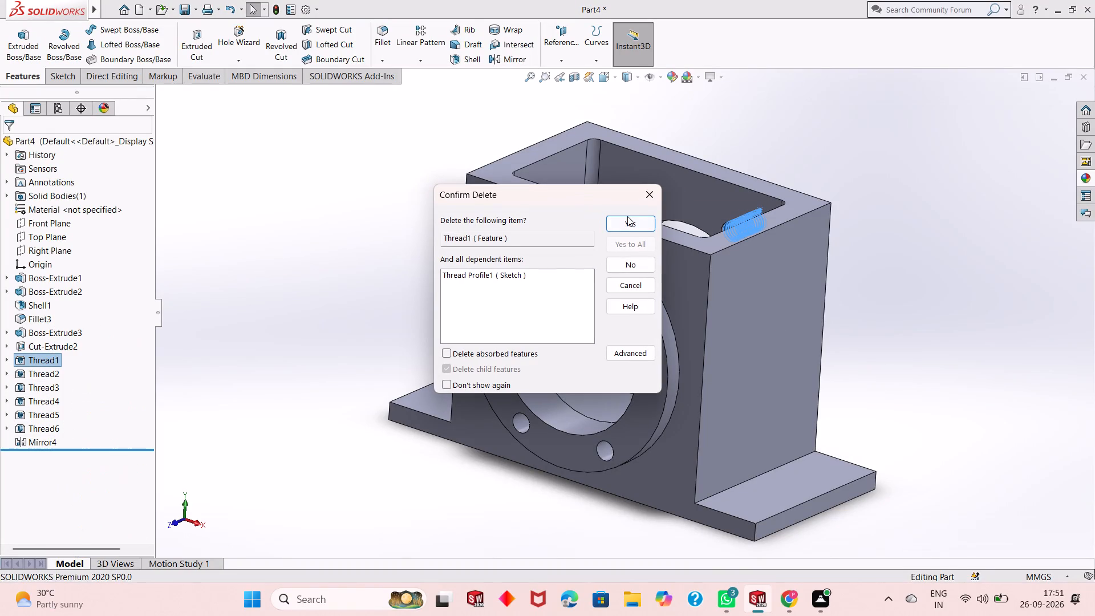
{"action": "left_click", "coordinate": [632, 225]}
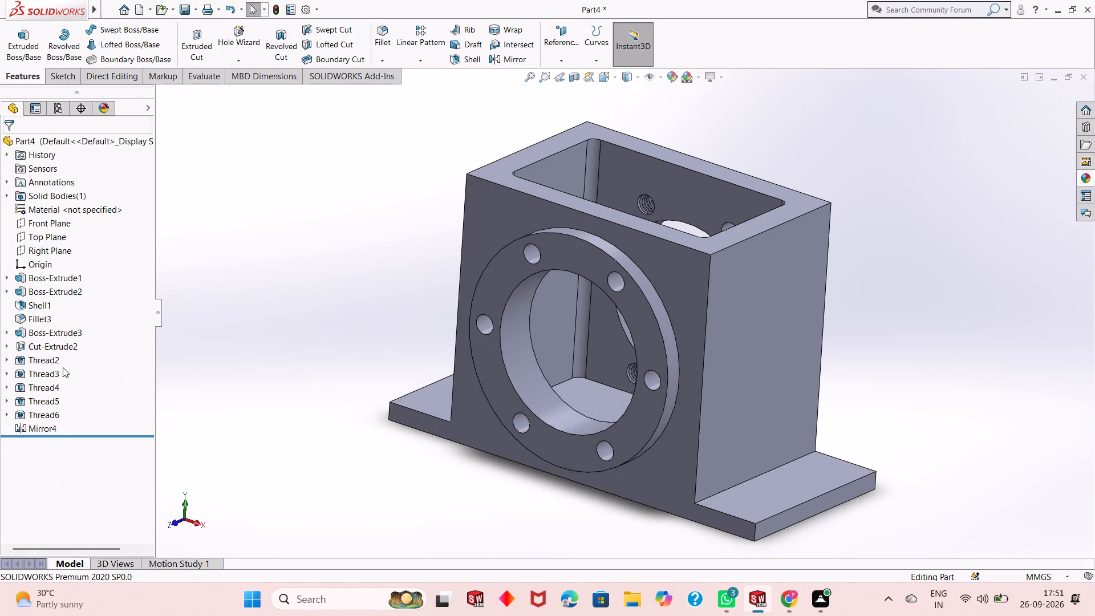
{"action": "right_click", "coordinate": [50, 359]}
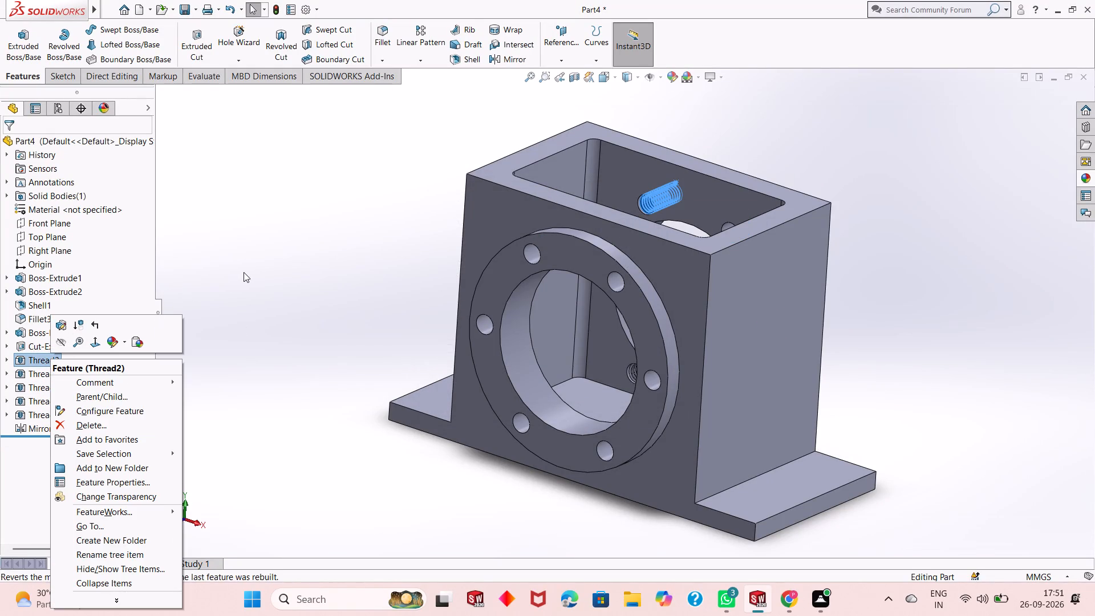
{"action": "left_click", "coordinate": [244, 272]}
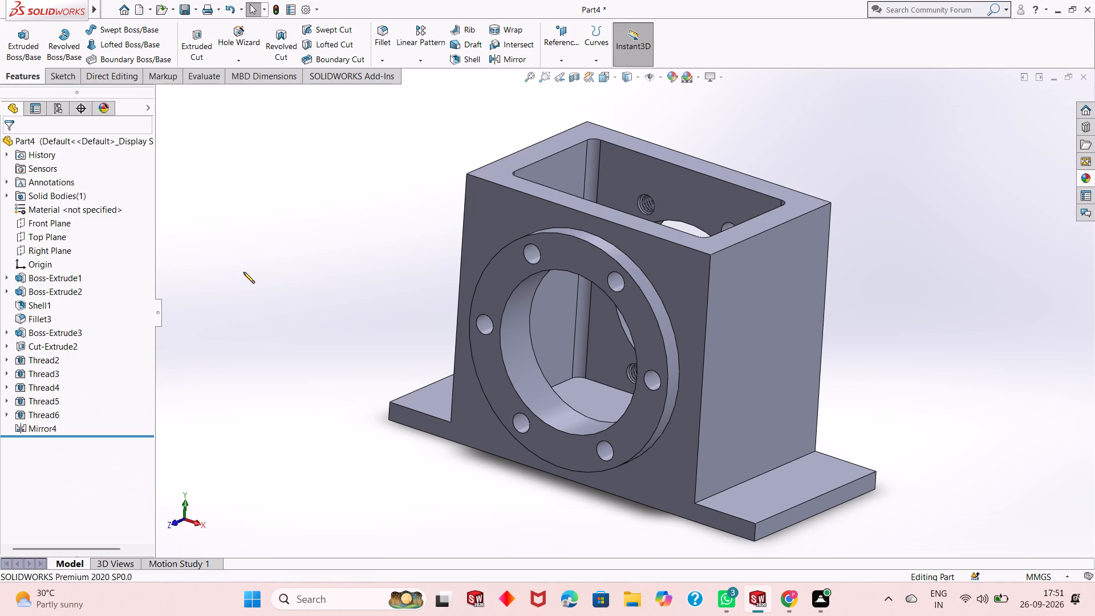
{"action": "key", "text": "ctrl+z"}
Sketch a circle of about 9.4 mm radius on the upper part of the block's plain side face.
{"action": "middle_click_drag", "start_coordinate": [713, 342], "coordinate": [643, 285]}
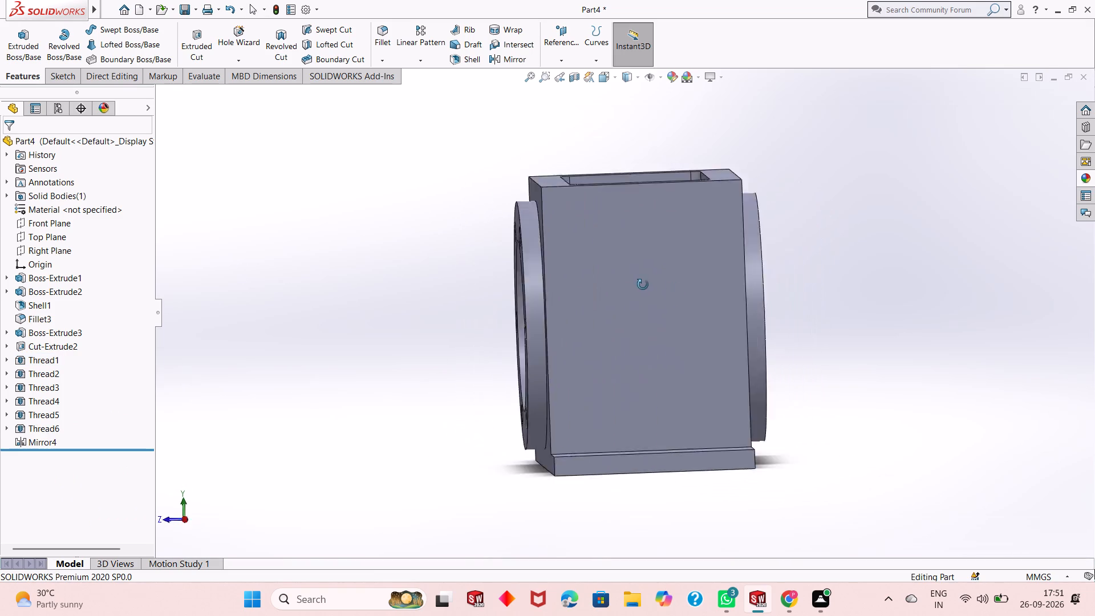
{"action": "middle_click_drag", "start_coordinate": [643, 285], "coordinate": [593, 365]}
{"action": "left_click", "coordinate": [565, 265]}
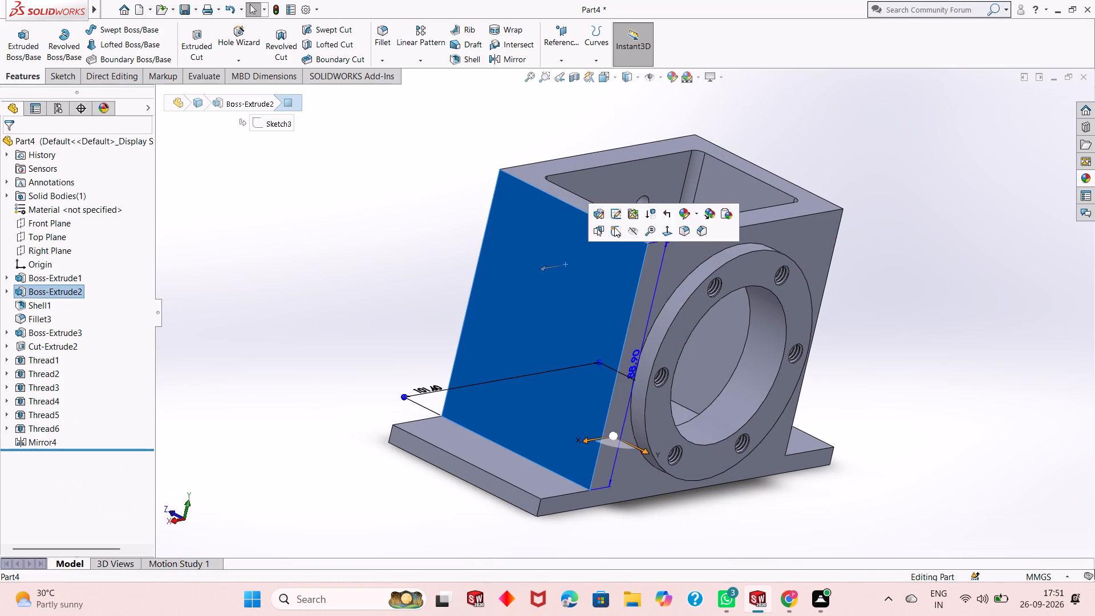
{"action": "left_click", "coordinate": [617, 226]}
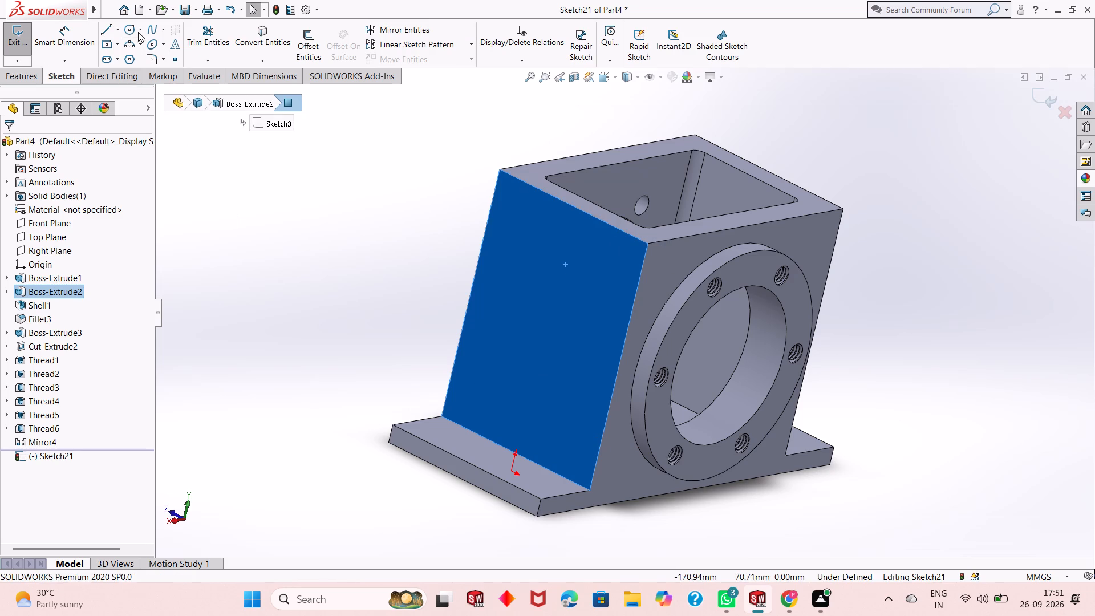
{"action": "left_click", "coordinate": [136, 30]}
{"action": "left_click", "coordinate": [539, 290]}
{"action": "left_click", "coordinate": [544, 318]}
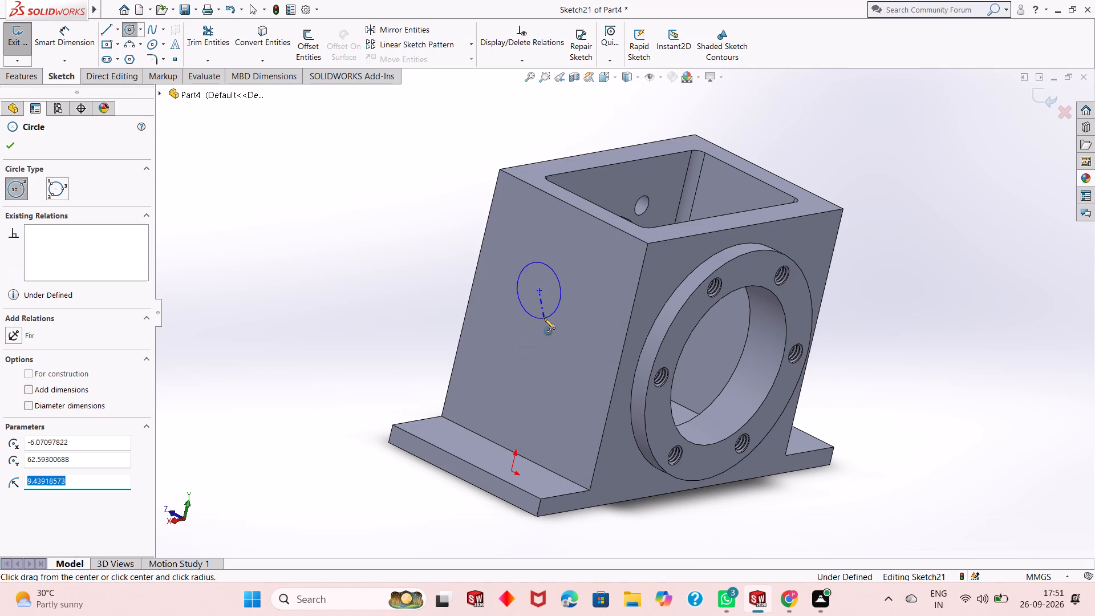
{"action": "left_click", "coordinate": [5, 144]}
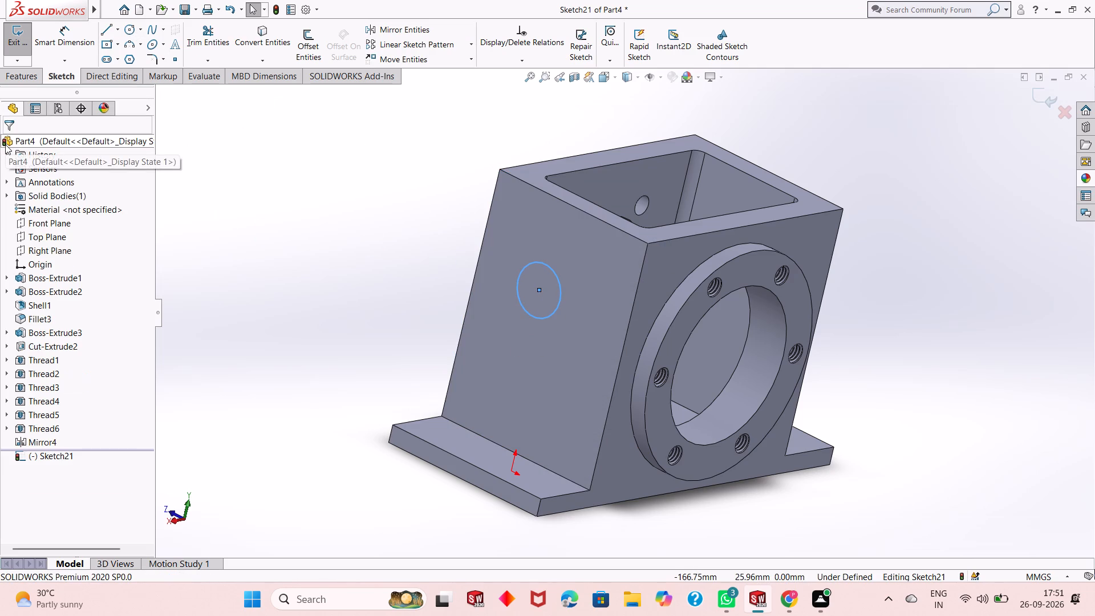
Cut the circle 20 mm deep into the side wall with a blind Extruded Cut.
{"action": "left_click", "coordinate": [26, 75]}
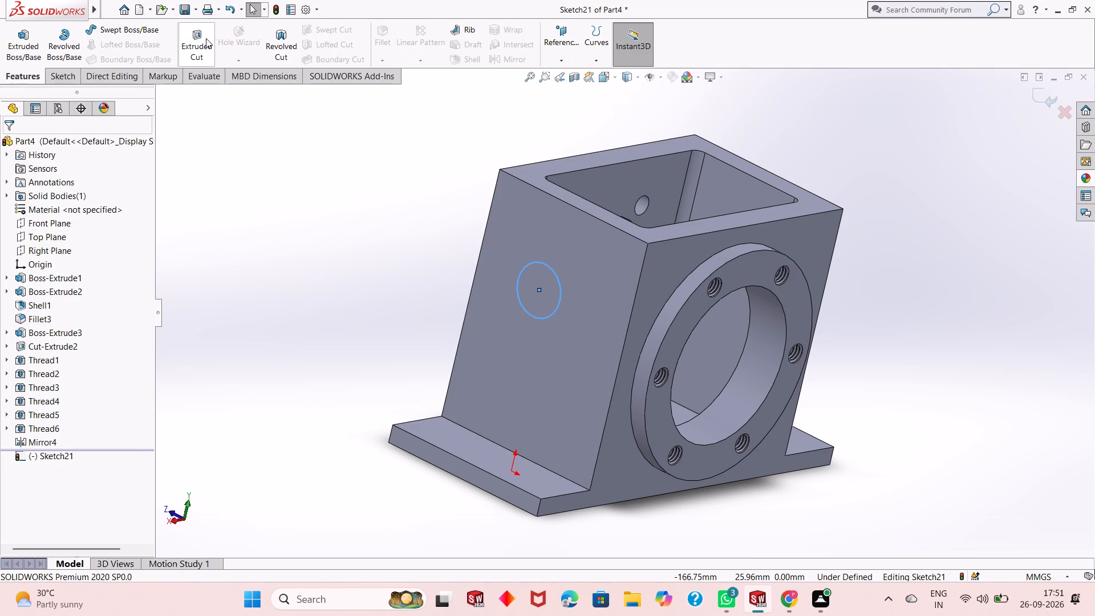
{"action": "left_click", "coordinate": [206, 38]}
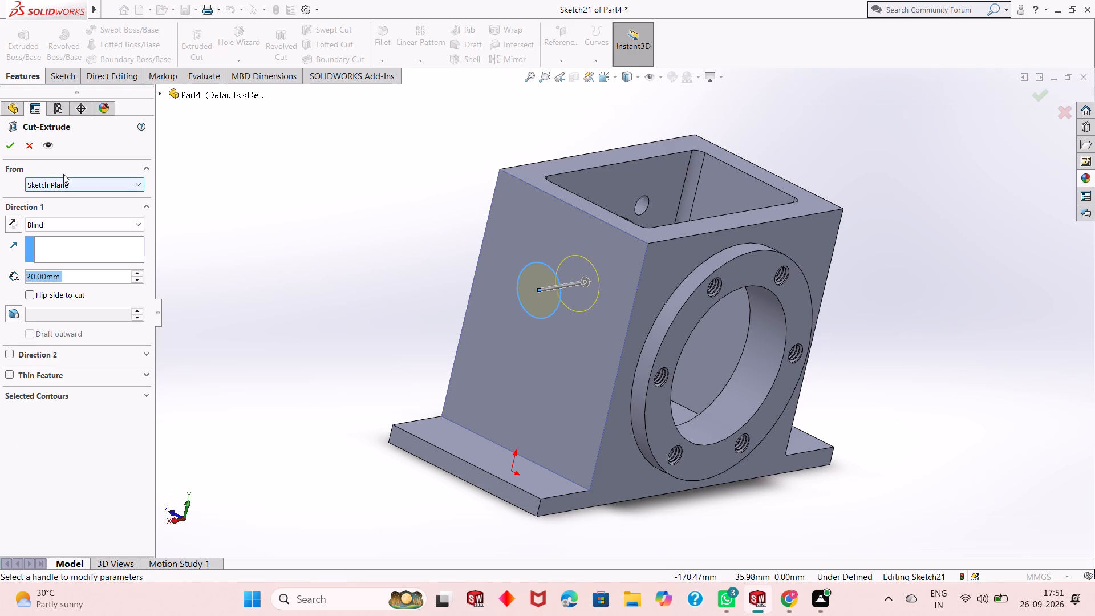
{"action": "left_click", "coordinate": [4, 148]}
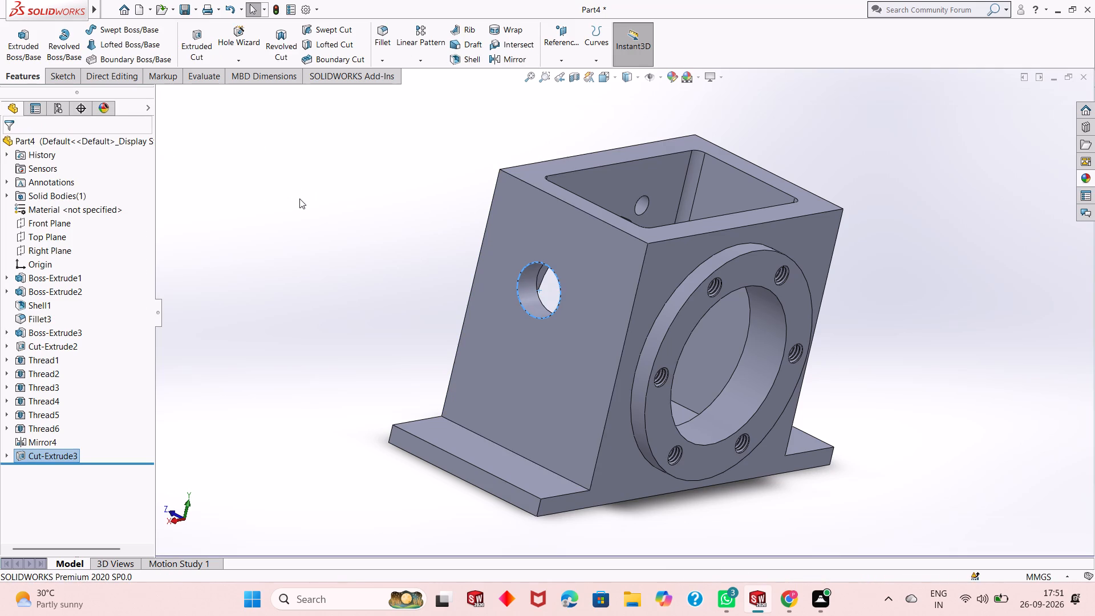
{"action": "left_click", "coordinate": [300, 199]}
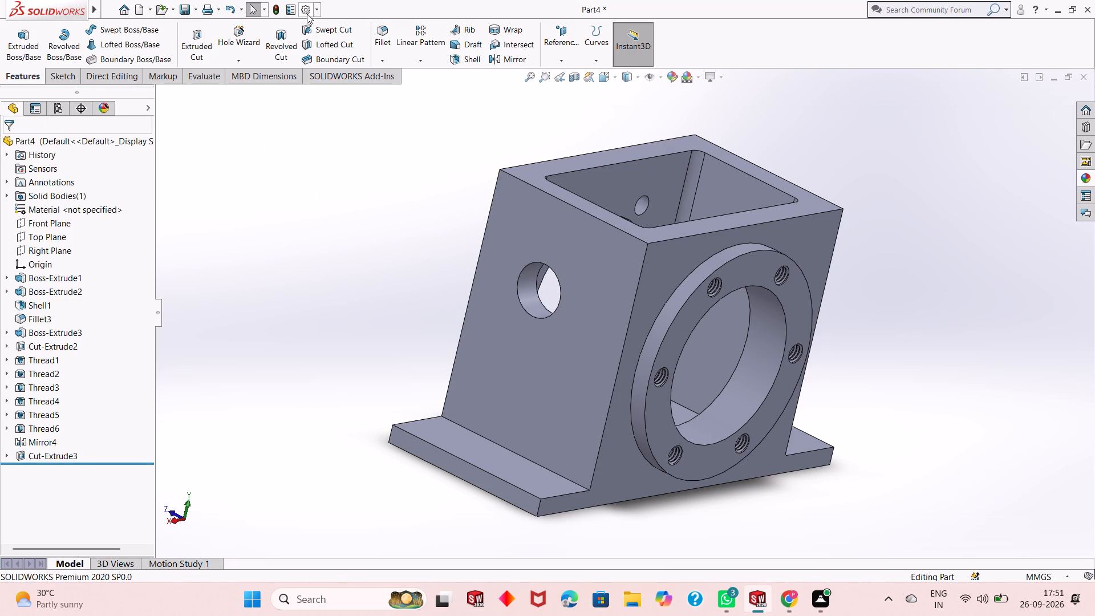
Enable Shaded cosmetic threads in the document's Detailing properties and apply the setting.
{"action": "left_click", "coordinate": [318, 10]}
{"action": "left_click", "coordinate": [339, 22]}
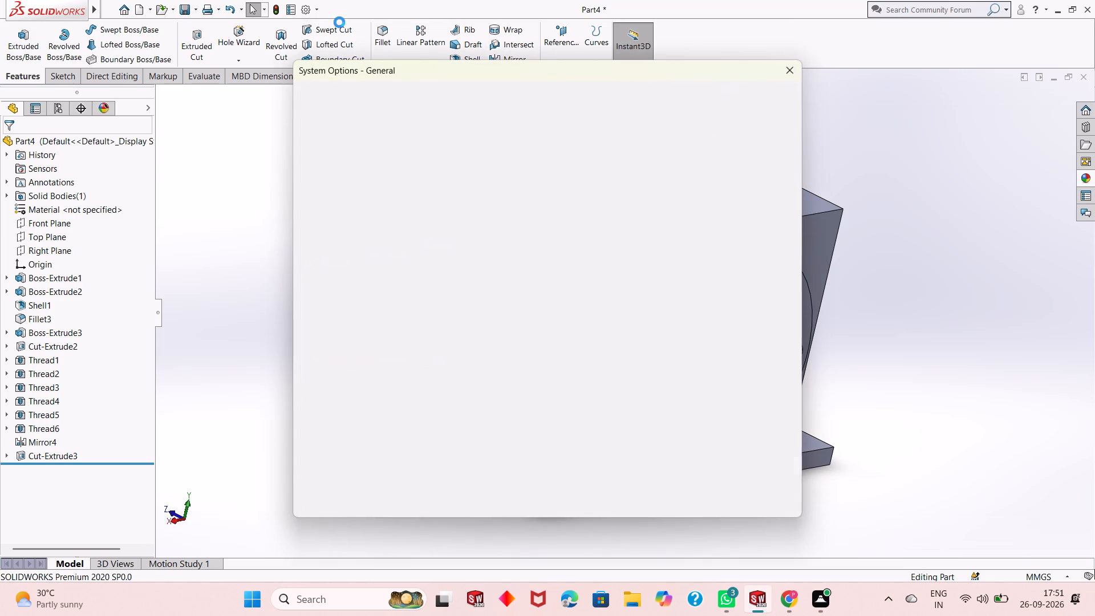
{"action": "left_click", "coordinate": [419, 98]}
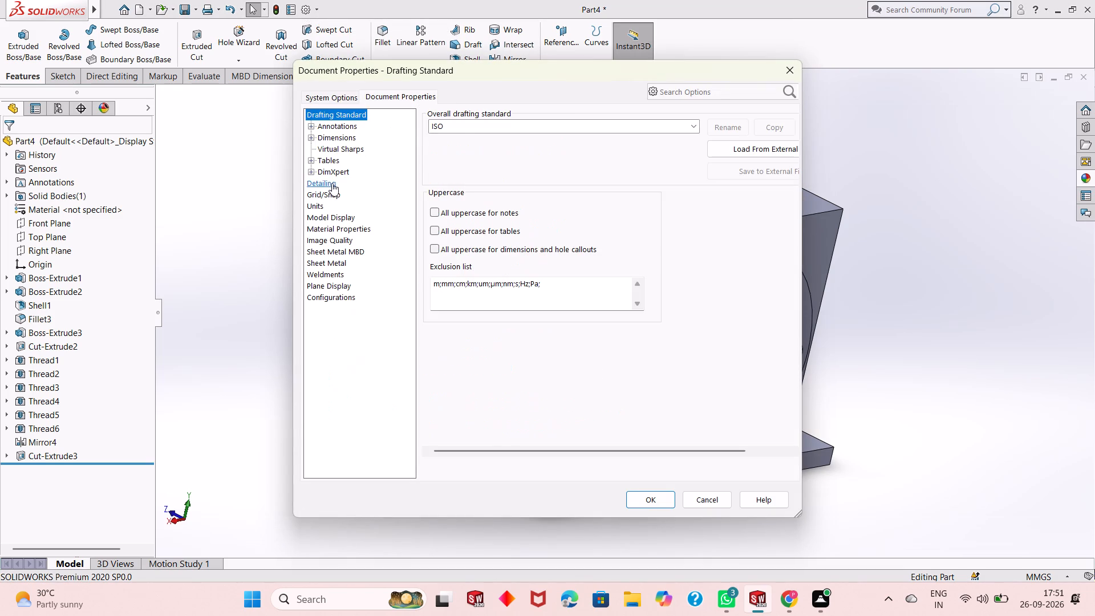
{"action": "left_click", "coordinate": [331, 184]}
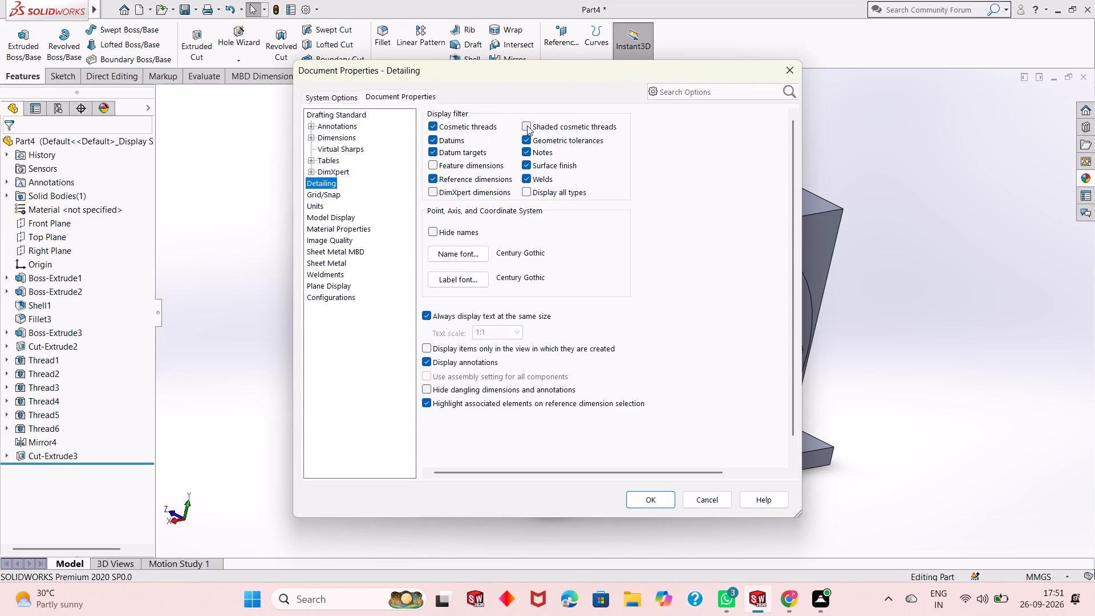
{"action": "left_click", "coordinate": [527, 125]}
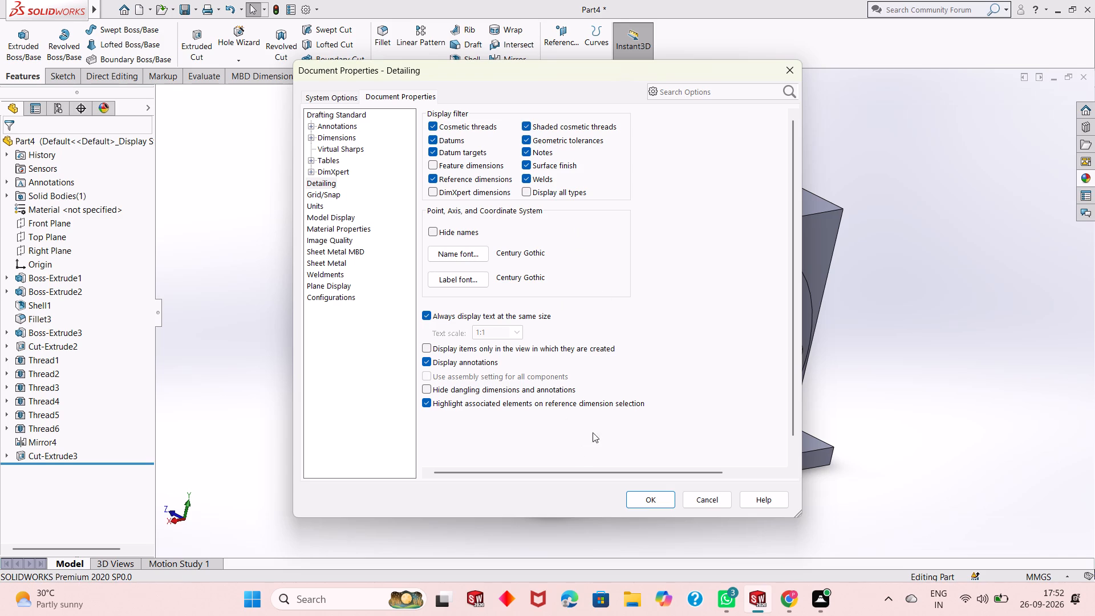
{"action": "left_click", "coordinate": [528, 124]}
{"action": "left_click", "coordinate": [528, 124]}
{"action": "left_click", "coordinate": [642, 505]}
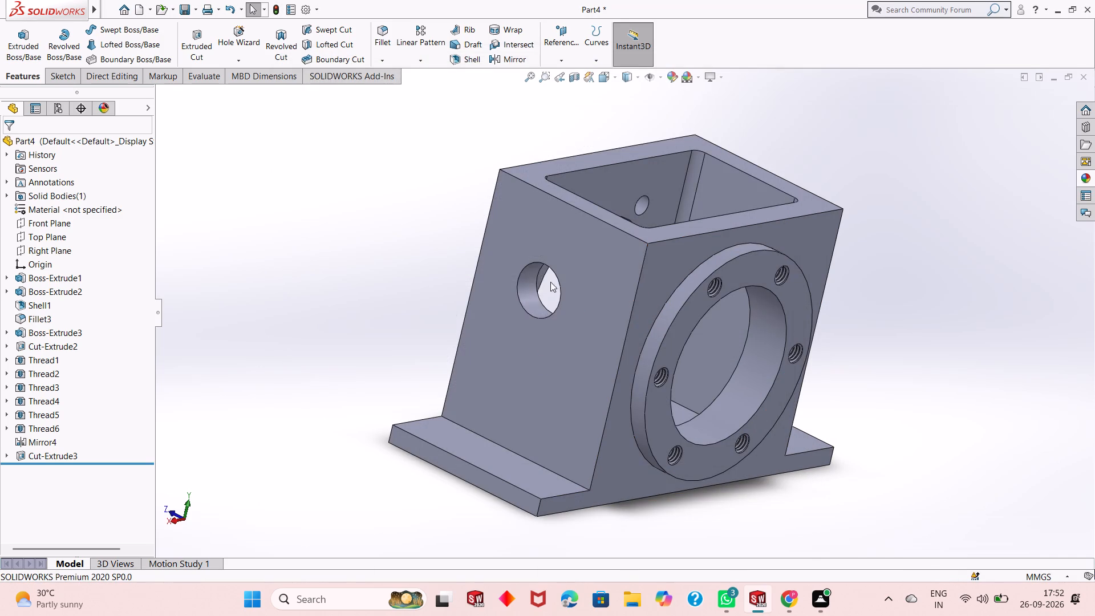
Review the display filter options in the document's Detailing properties.
{"action": "left_click", "coordinate": [519, 278]}
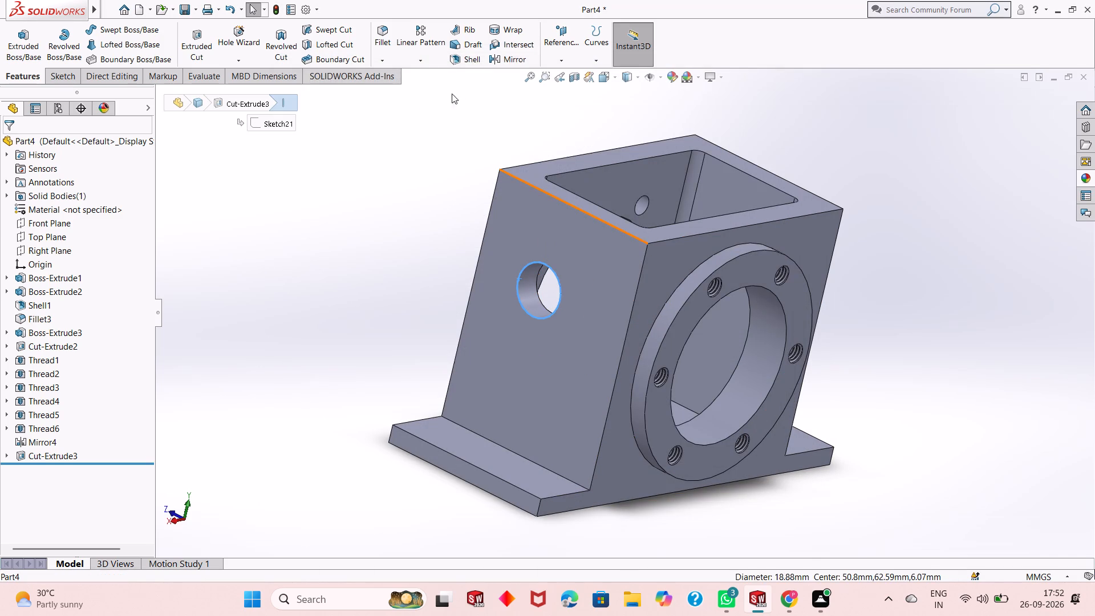
{"action": "left_click", "coordinate": [317, 11]}
{"action": "left_click", "coordinate": [347, 26]}
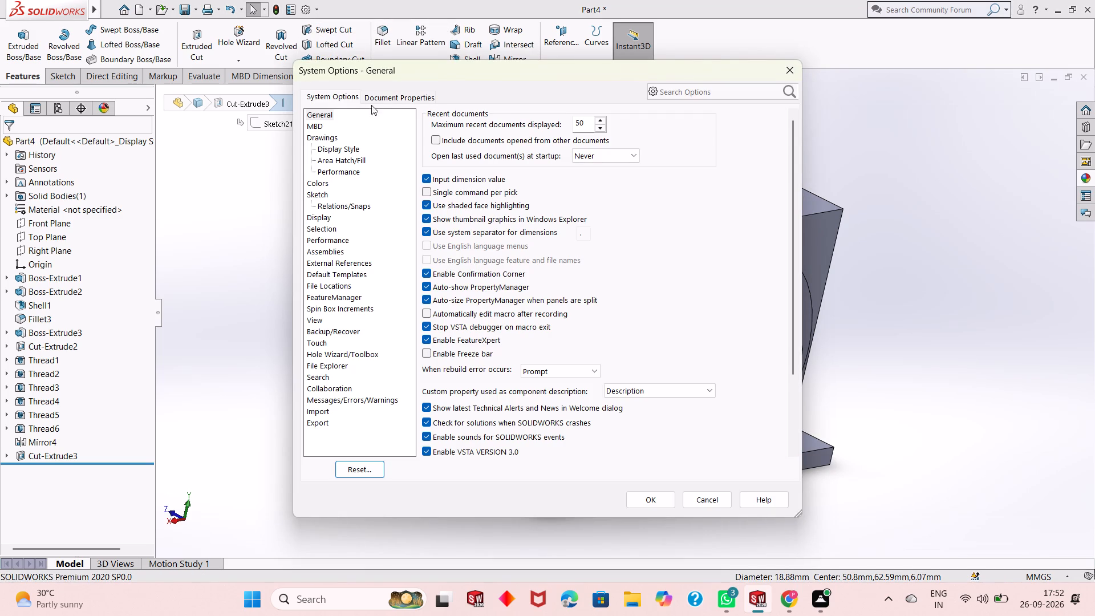
{"action": "left_click", "coordinate": [395, 97]}
{"action": "left_click", "coordinate": [330, 181]}
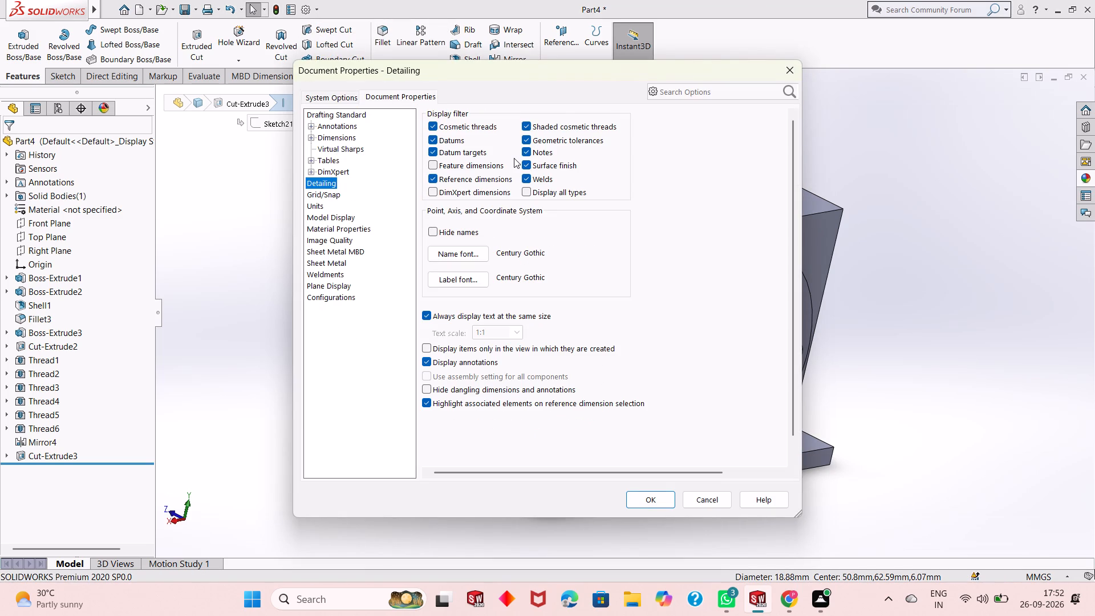
{"action": "left_click", "coordinate": [639, 505]}
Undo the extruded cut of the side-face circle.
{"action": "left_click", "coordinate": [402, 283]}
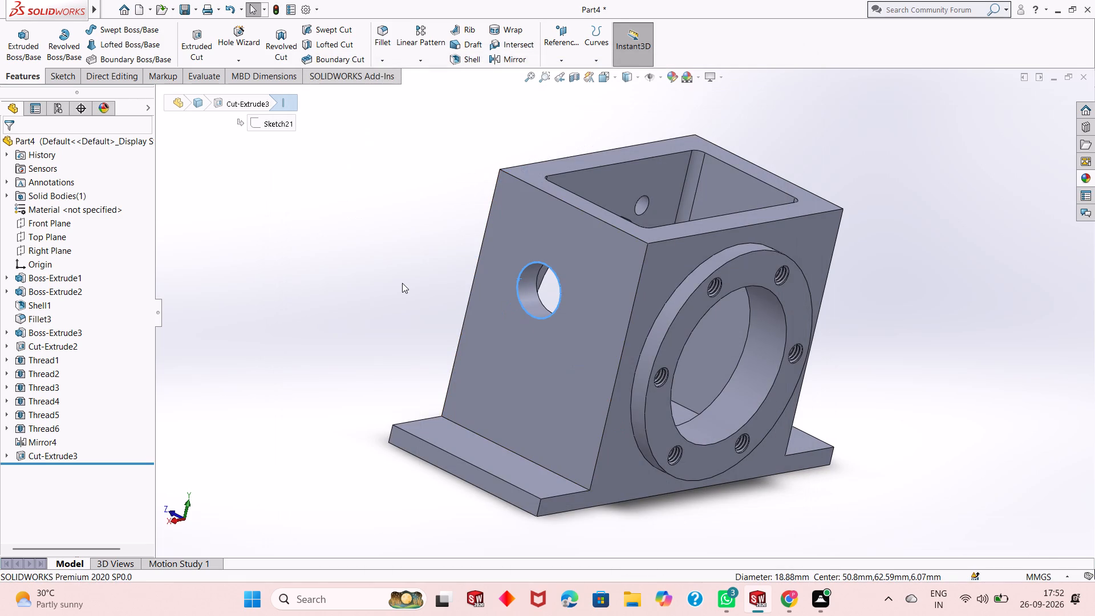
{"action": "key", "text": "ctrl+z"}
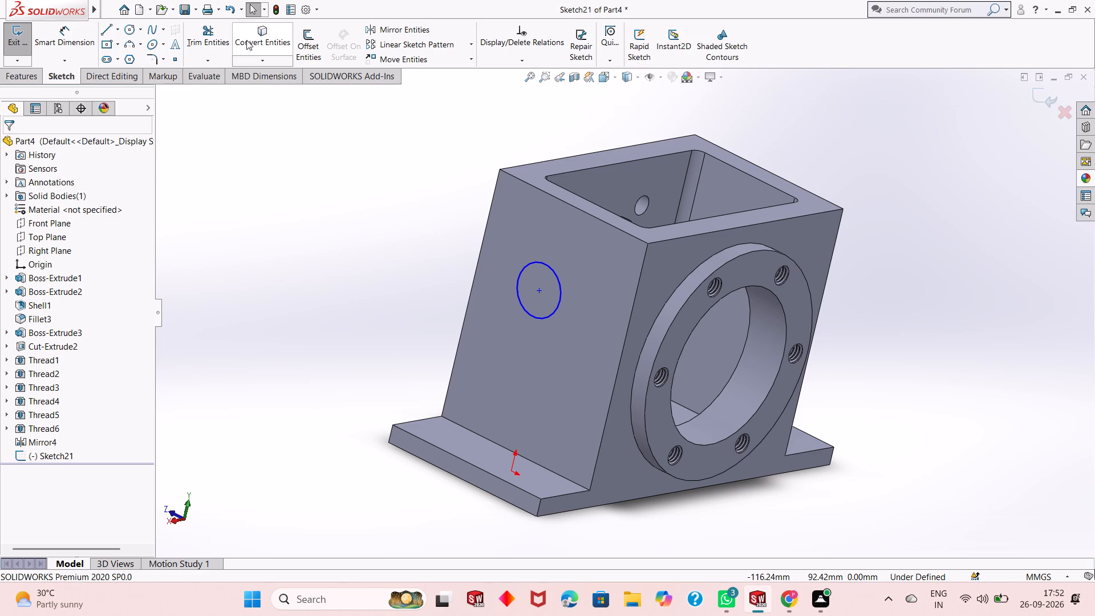
Cut the side-face circle 20 mm deep again with a blind Extruded Cut.
{"action": "left_click", "coordinate": [30, 75]}
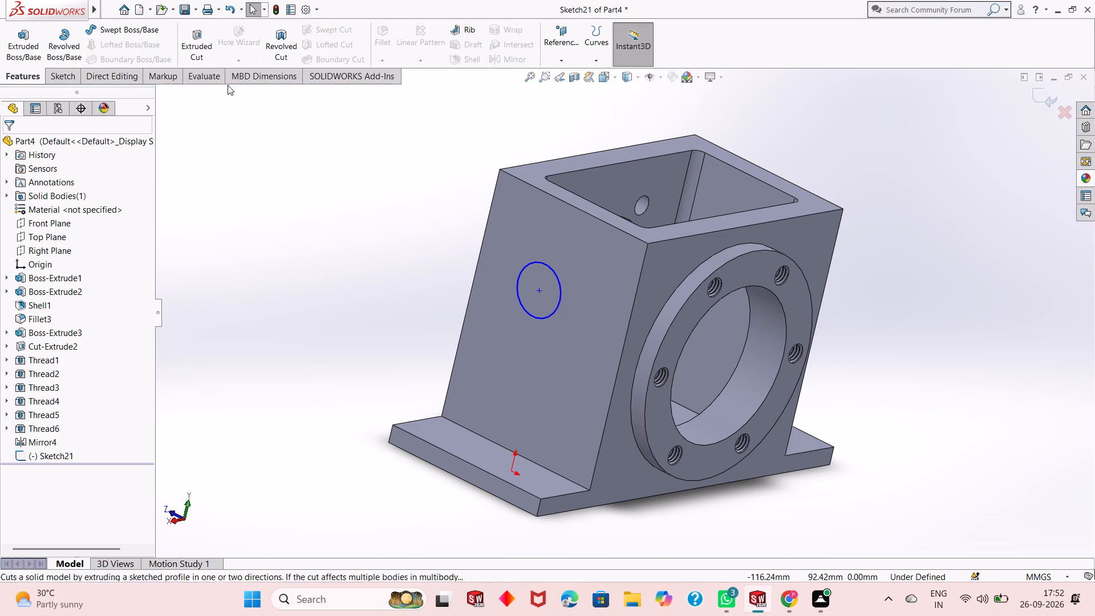
{"action": "left_click", "coordinate": [209, 60]}
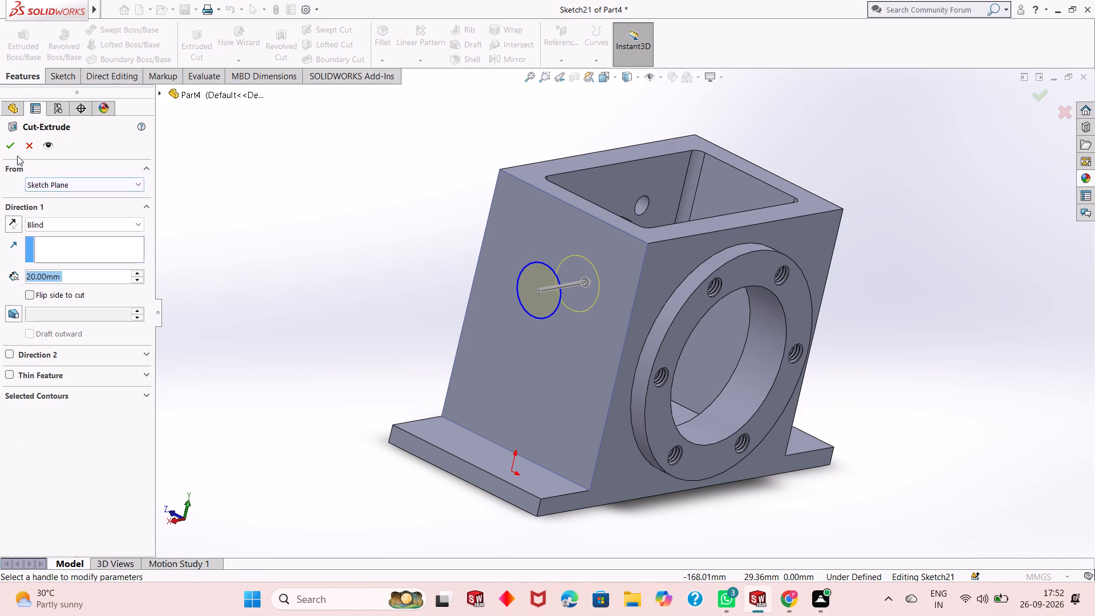
{"action": "left_click", "coordinate": [0, 142]}
{"action": "left_click", "coordinate": [6, 147]}
{"action": "left_click", "coordinate": [275, 217]}
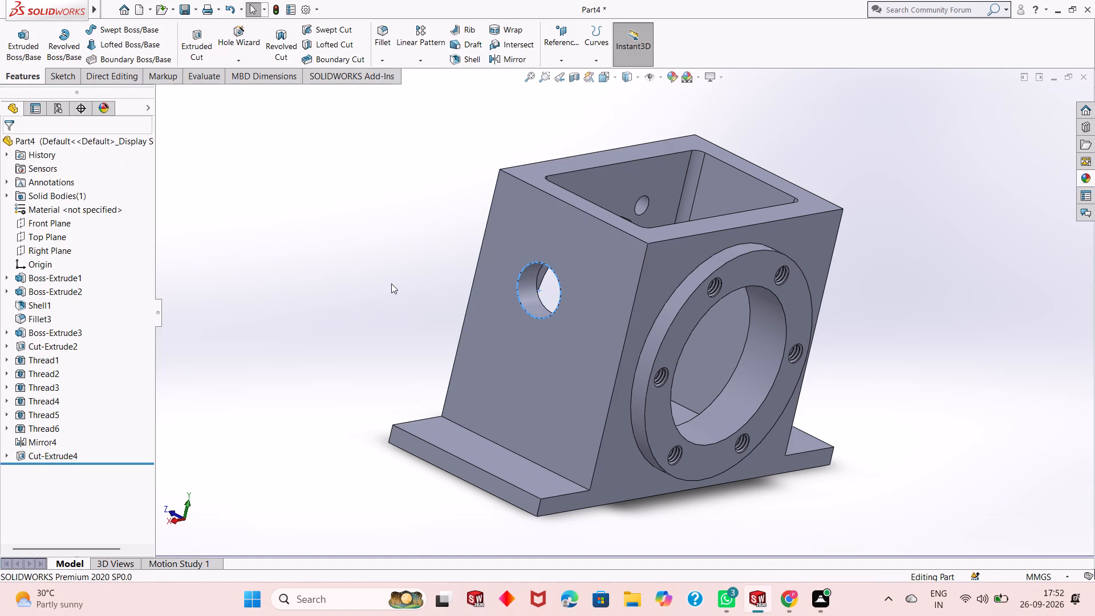
Sketch a horizontal line about 25.8 mm long on the boss-side face plane, outward from the block's vertical edge, and exit the sketch.
{"action": "middle_click_drag", "start_coordinate": [392, 285], "coordinate": [354, 286]}
{"action": "left_click", "coordinate": [557, 291]}
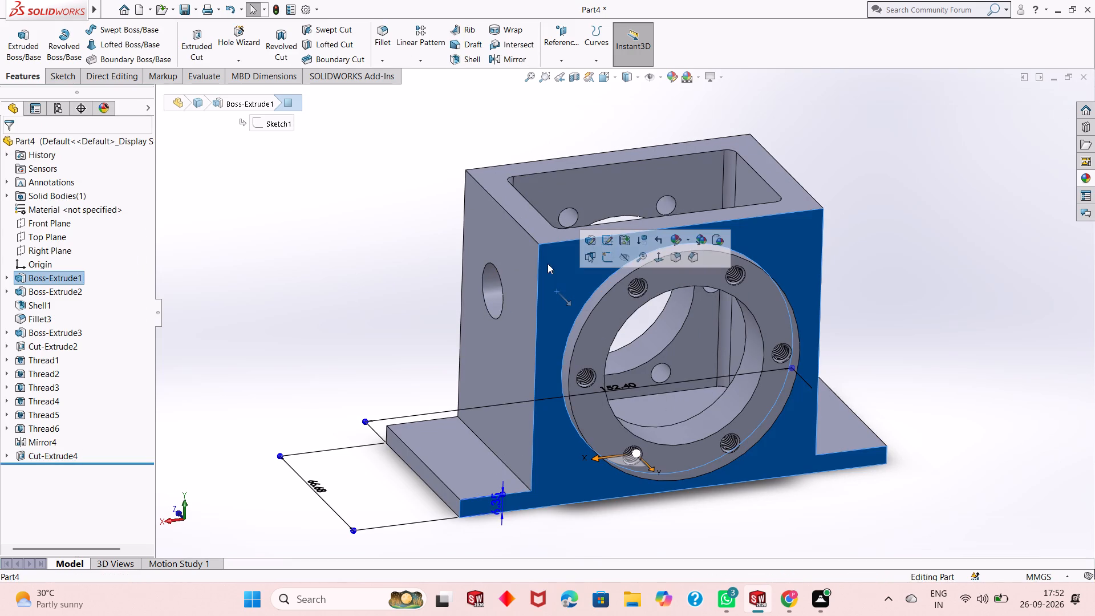
{"action": "left_click", "coordinate": [599, 261]}
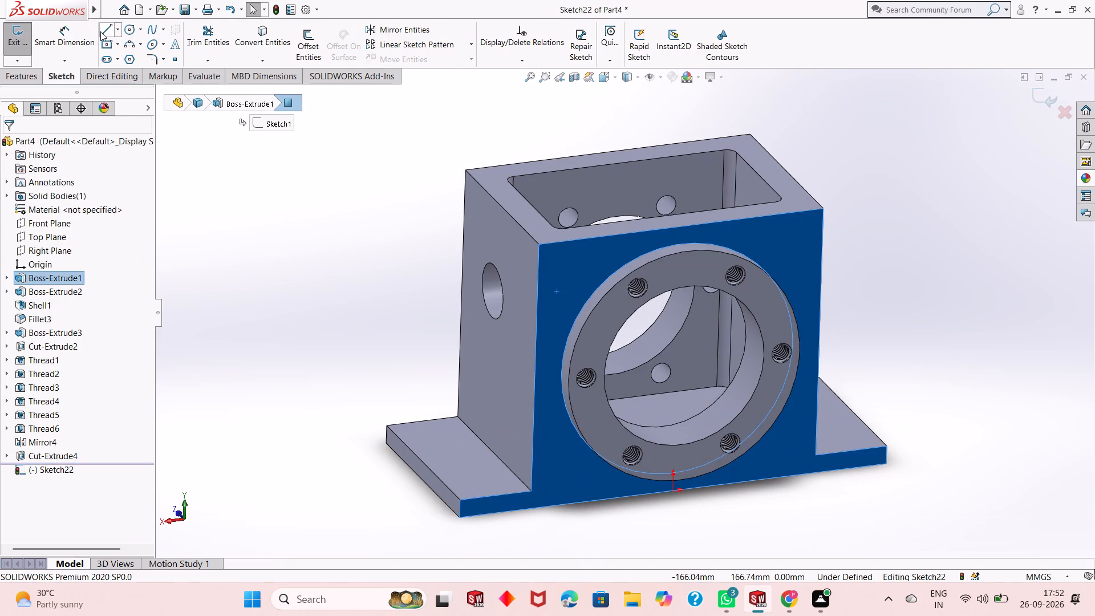
{"action": "left_click", "coordinate": [102, 34]}
{"action": "left_click", "coordinate": [537, 341]}
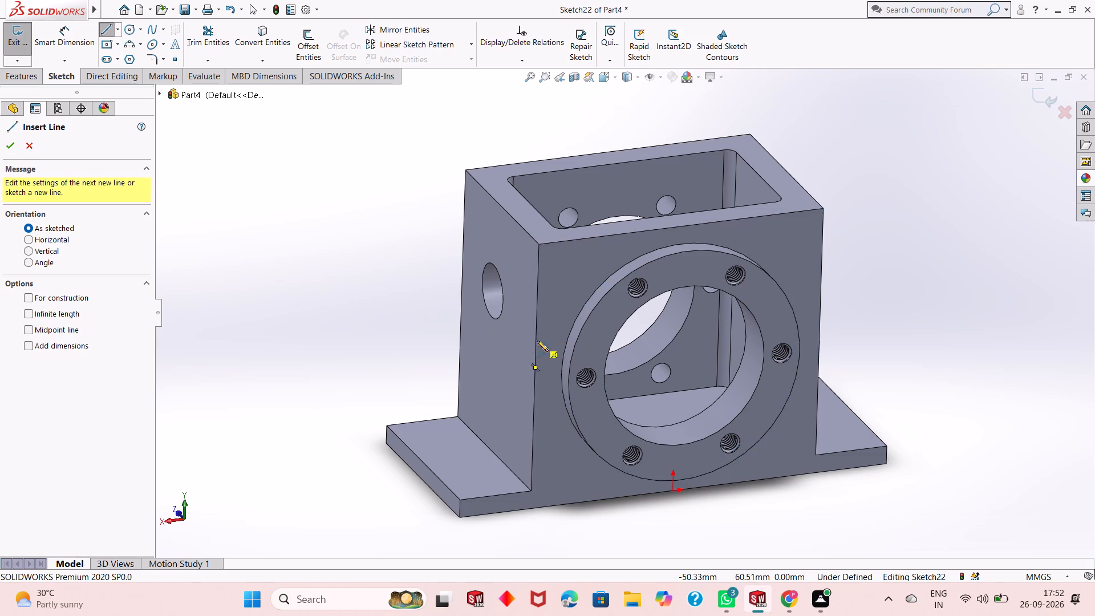
{"action": "left_click", "coordinate": [464, 347]}
{"action": "right_click", "coordinate": [464, 347]}
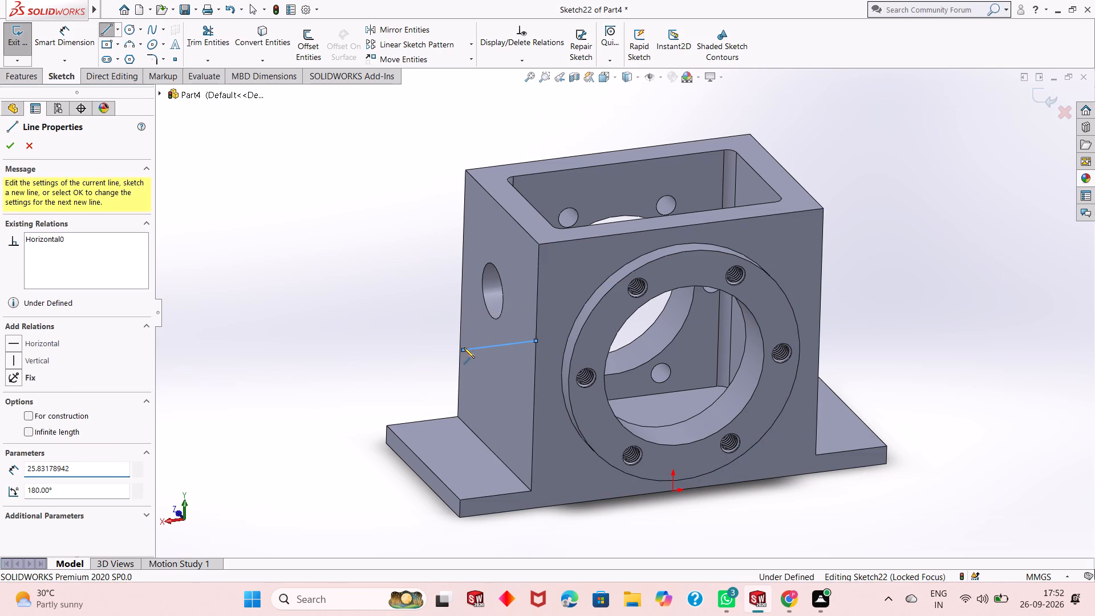
{"action": "left_click", "coordinate": [508, 357]}
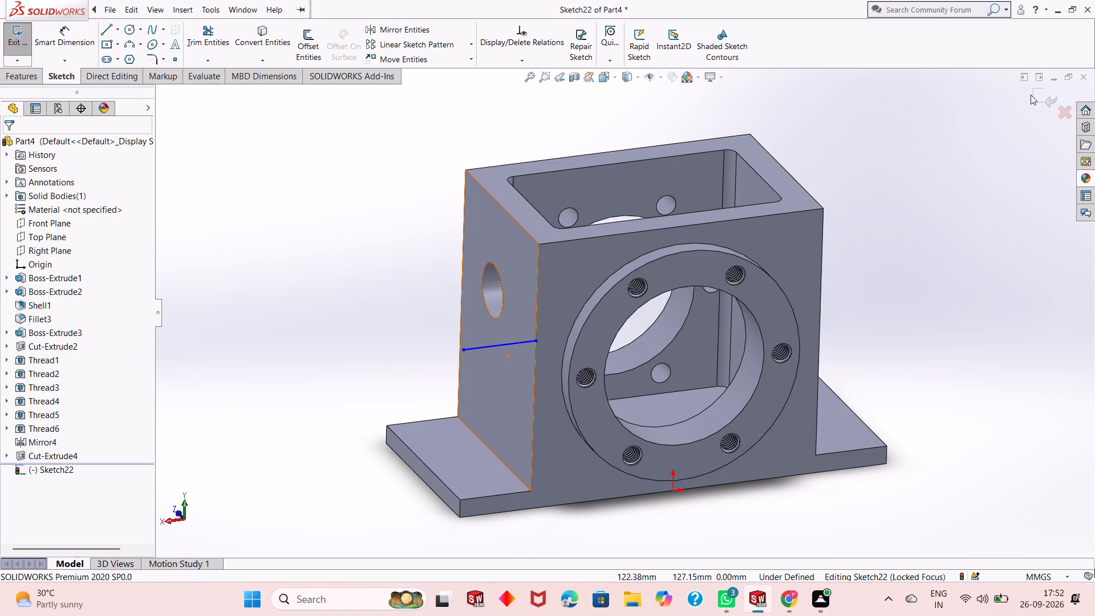
{"action": "left_click", "coordinate": [1047, 95]}
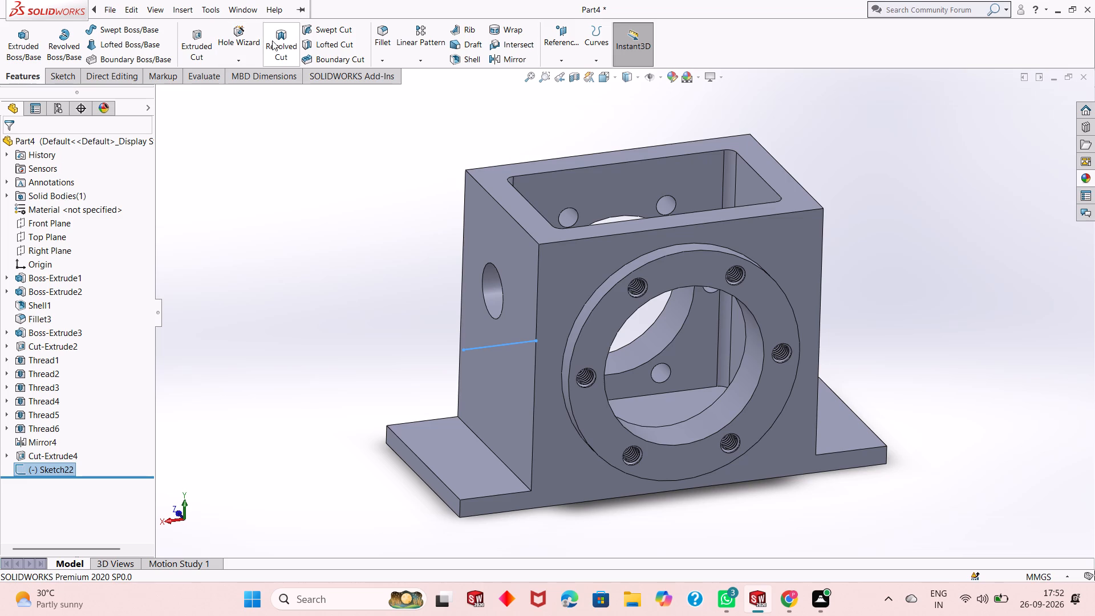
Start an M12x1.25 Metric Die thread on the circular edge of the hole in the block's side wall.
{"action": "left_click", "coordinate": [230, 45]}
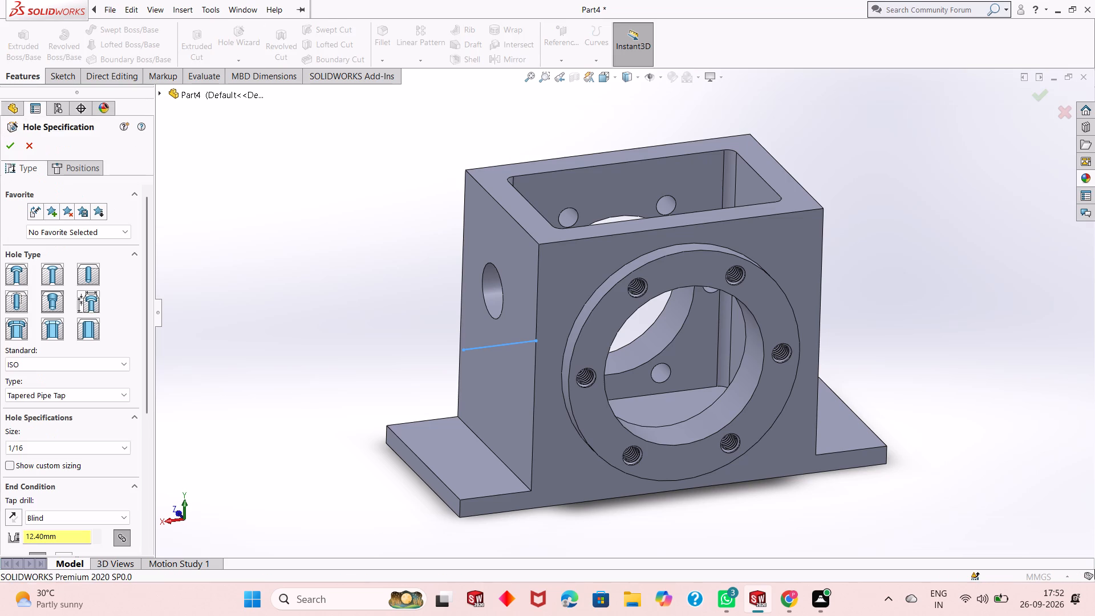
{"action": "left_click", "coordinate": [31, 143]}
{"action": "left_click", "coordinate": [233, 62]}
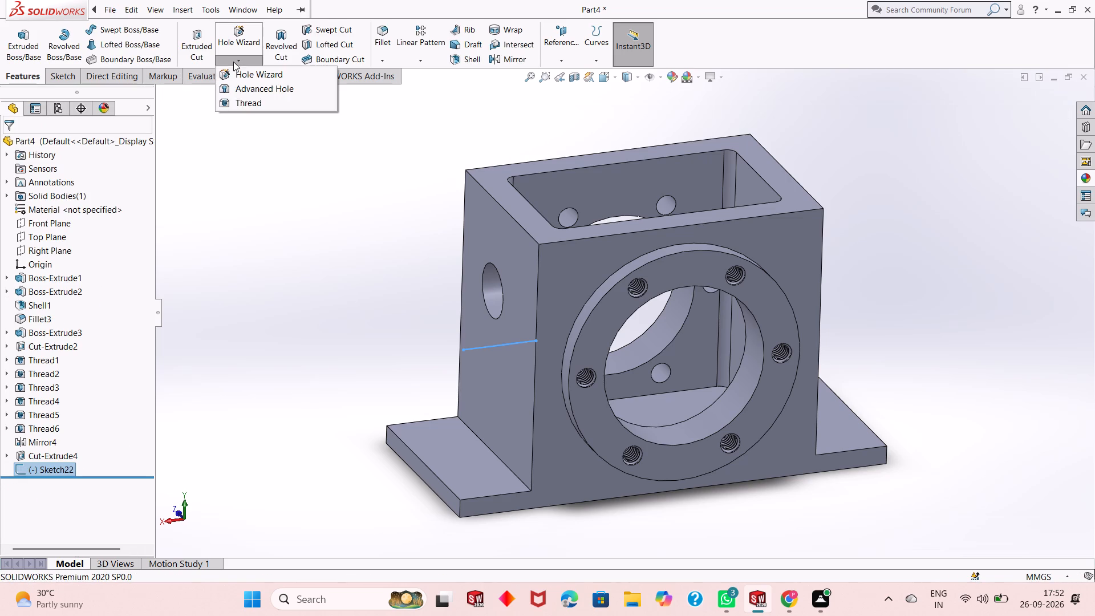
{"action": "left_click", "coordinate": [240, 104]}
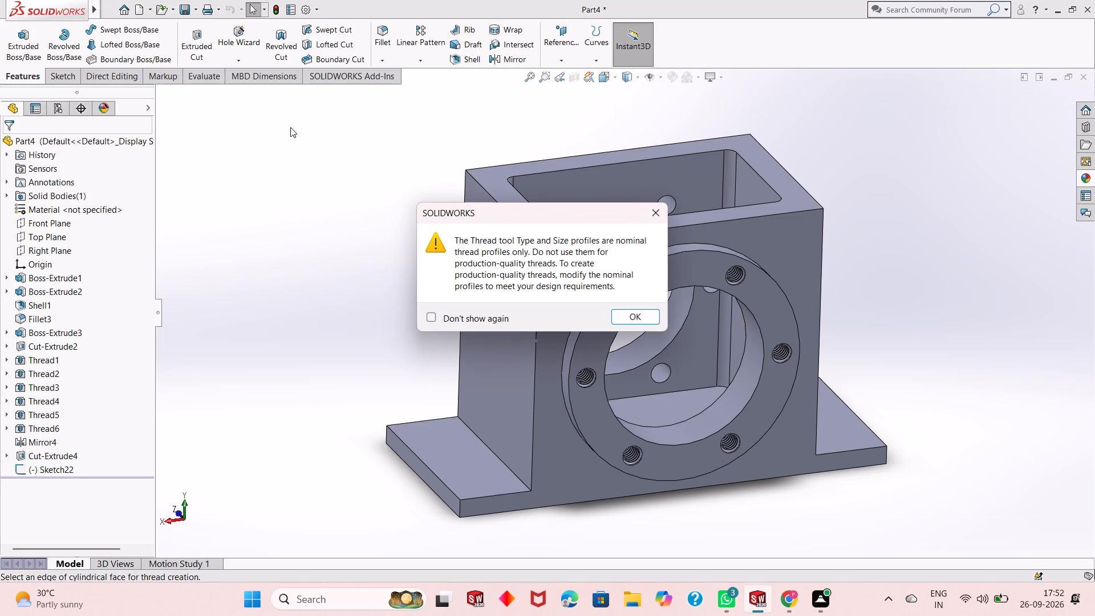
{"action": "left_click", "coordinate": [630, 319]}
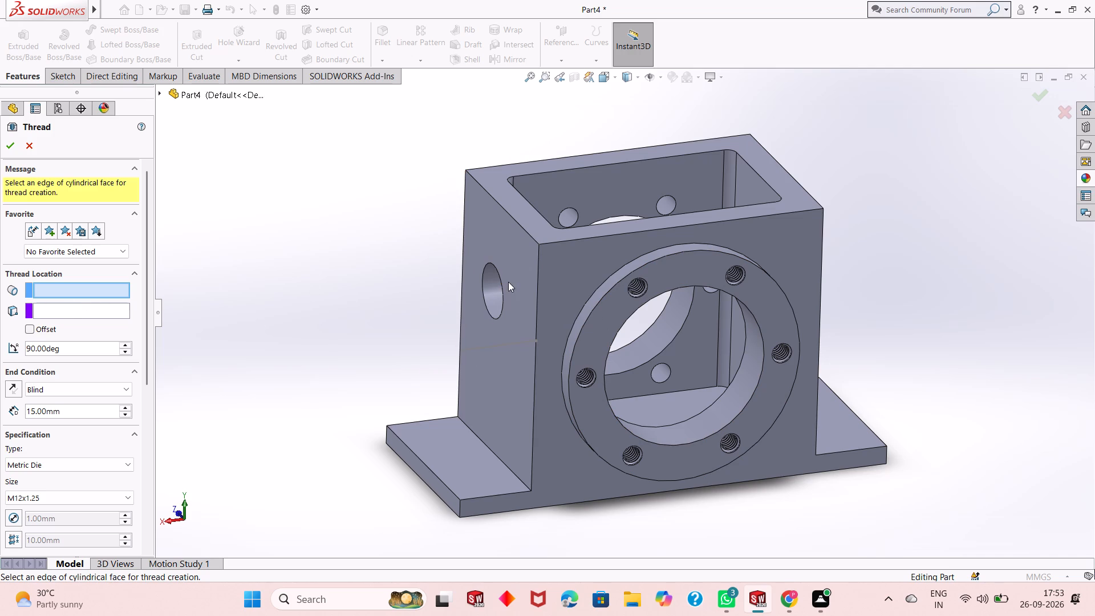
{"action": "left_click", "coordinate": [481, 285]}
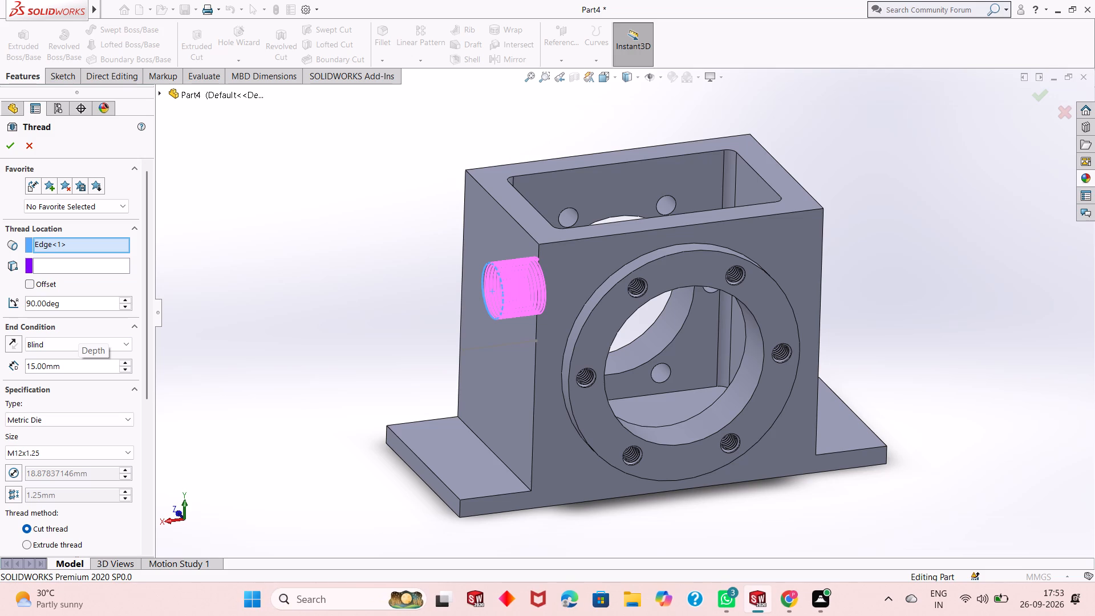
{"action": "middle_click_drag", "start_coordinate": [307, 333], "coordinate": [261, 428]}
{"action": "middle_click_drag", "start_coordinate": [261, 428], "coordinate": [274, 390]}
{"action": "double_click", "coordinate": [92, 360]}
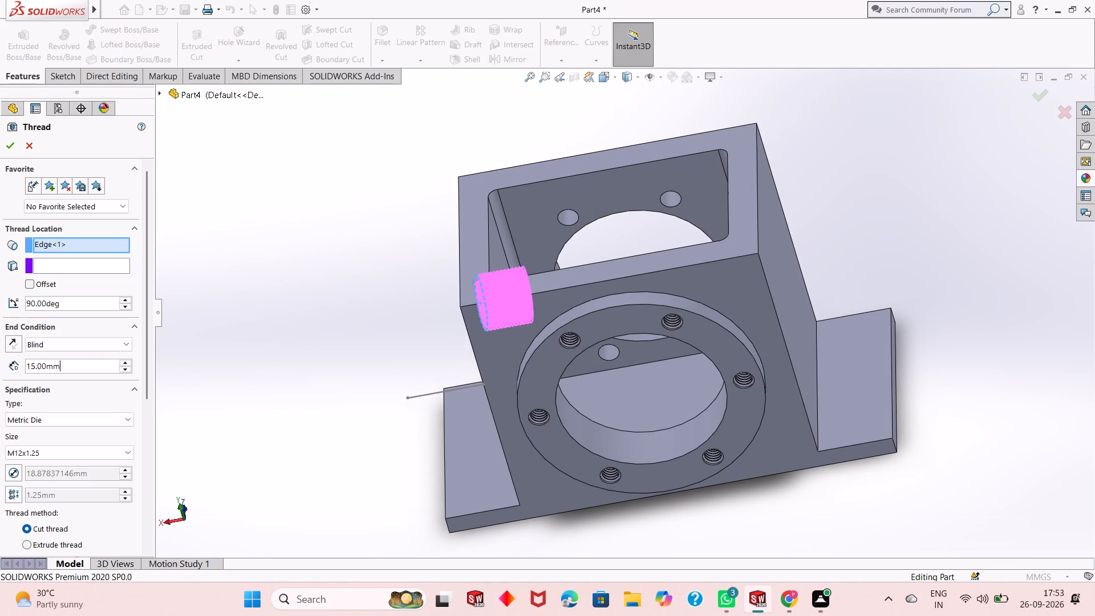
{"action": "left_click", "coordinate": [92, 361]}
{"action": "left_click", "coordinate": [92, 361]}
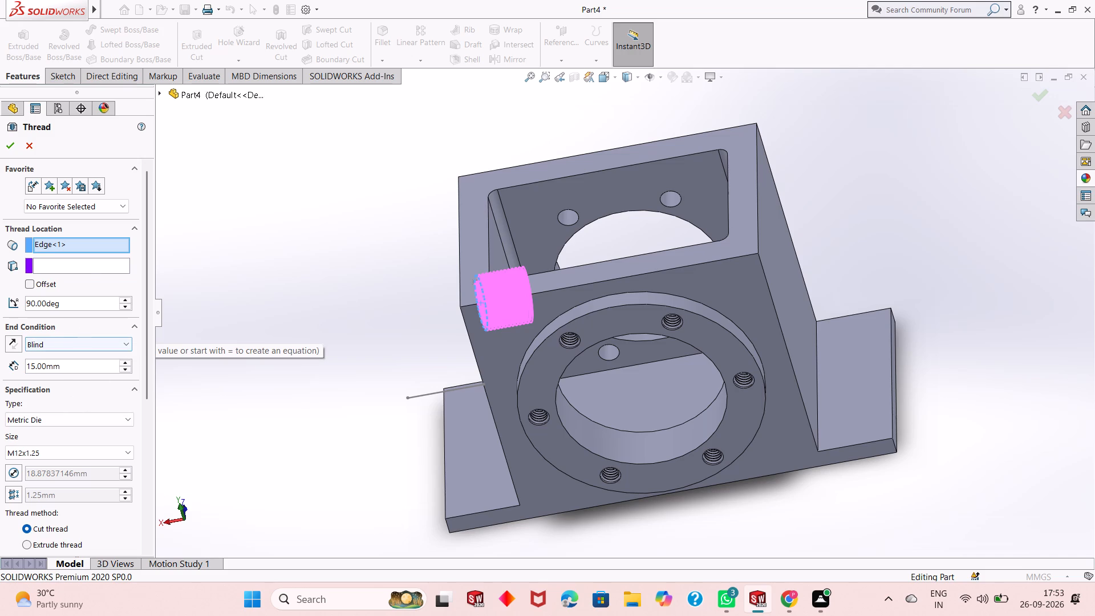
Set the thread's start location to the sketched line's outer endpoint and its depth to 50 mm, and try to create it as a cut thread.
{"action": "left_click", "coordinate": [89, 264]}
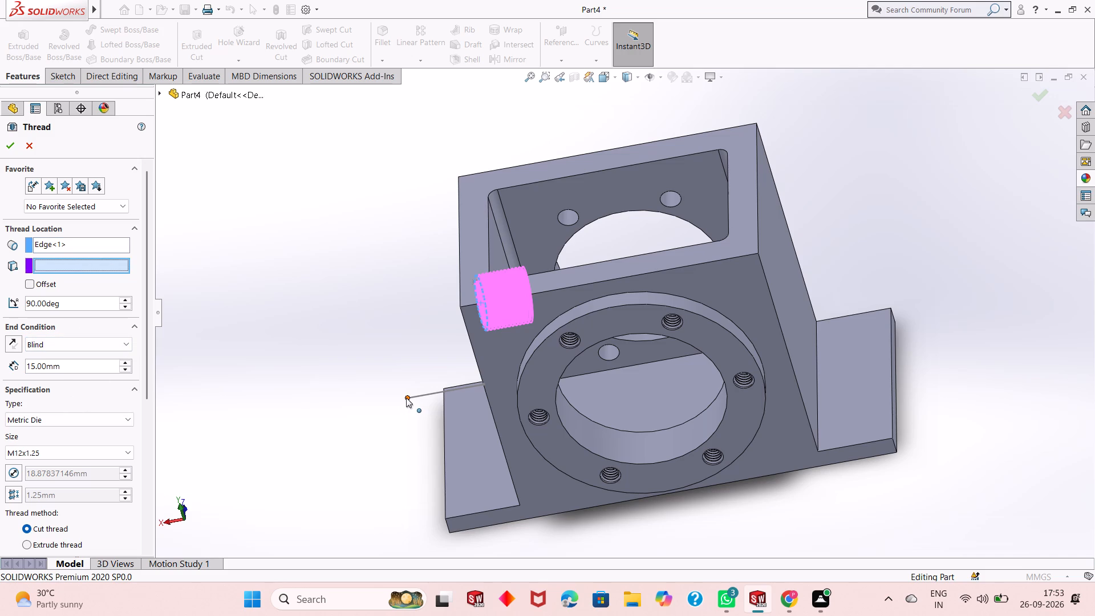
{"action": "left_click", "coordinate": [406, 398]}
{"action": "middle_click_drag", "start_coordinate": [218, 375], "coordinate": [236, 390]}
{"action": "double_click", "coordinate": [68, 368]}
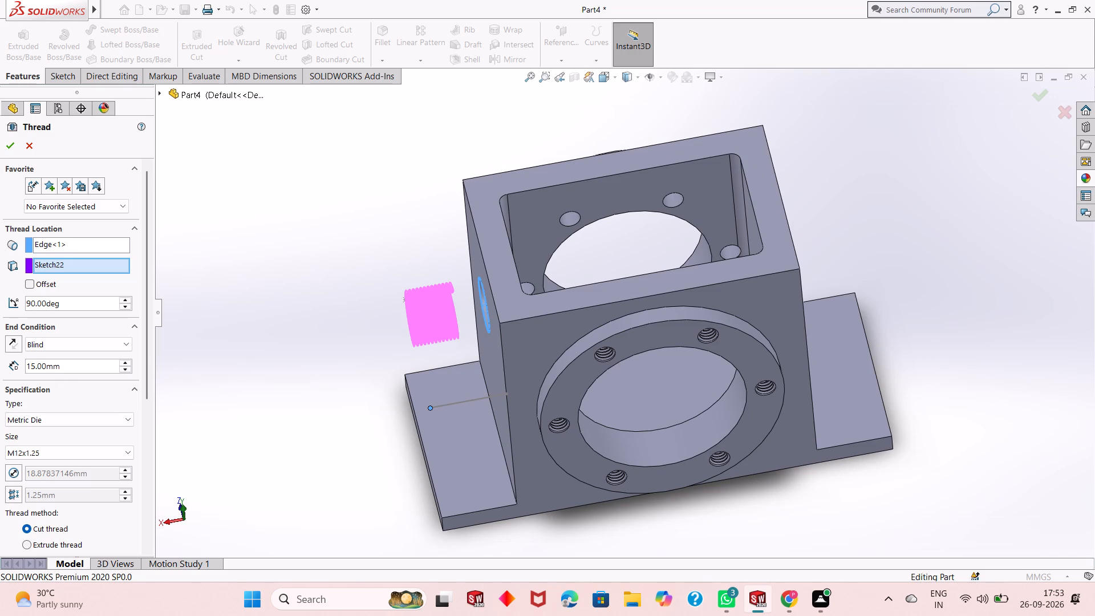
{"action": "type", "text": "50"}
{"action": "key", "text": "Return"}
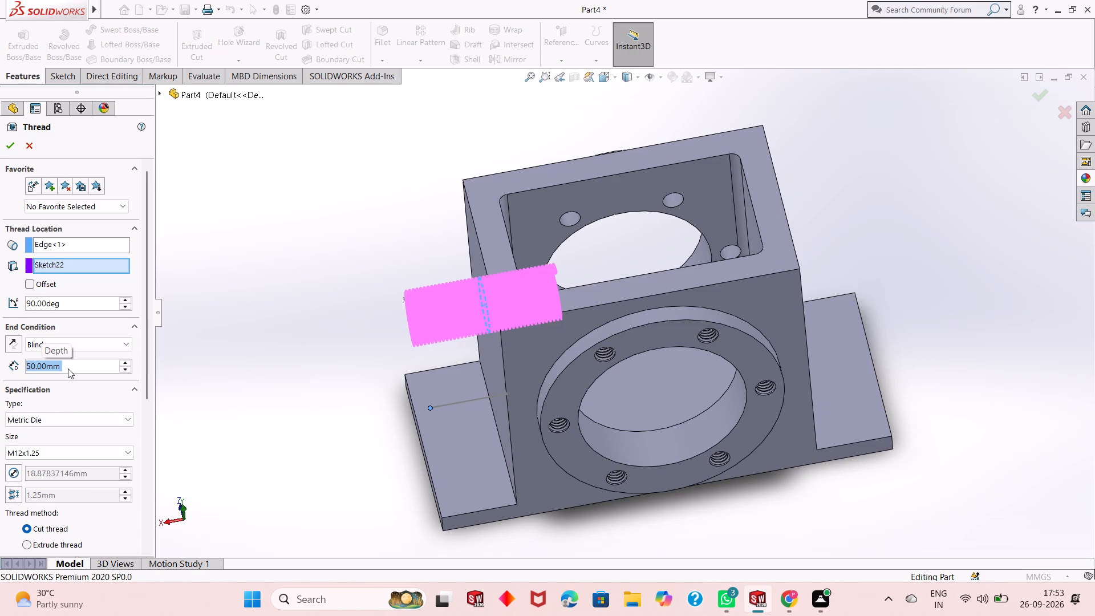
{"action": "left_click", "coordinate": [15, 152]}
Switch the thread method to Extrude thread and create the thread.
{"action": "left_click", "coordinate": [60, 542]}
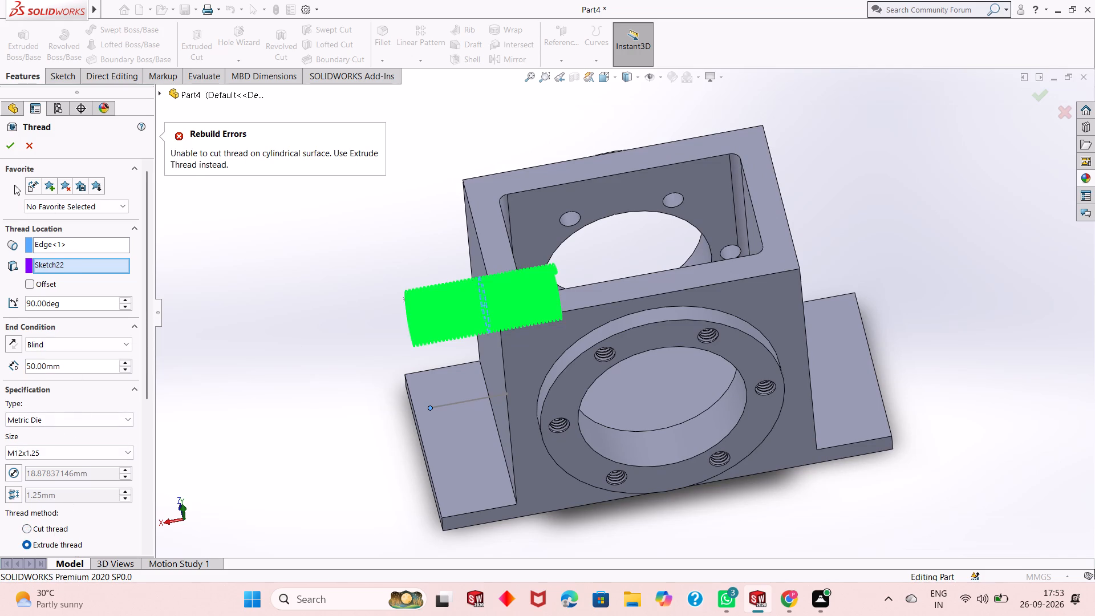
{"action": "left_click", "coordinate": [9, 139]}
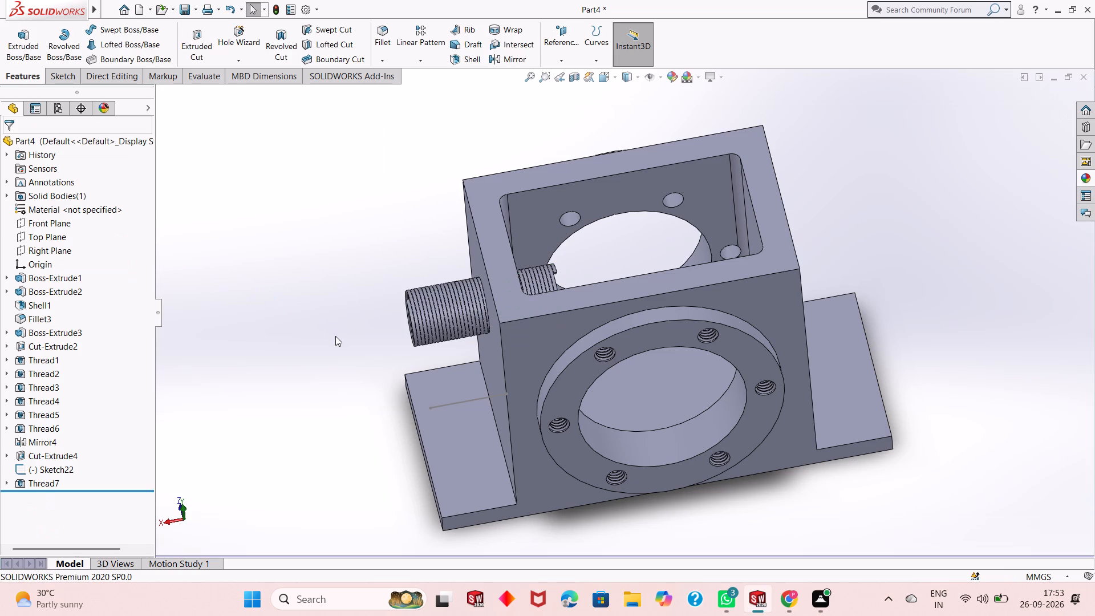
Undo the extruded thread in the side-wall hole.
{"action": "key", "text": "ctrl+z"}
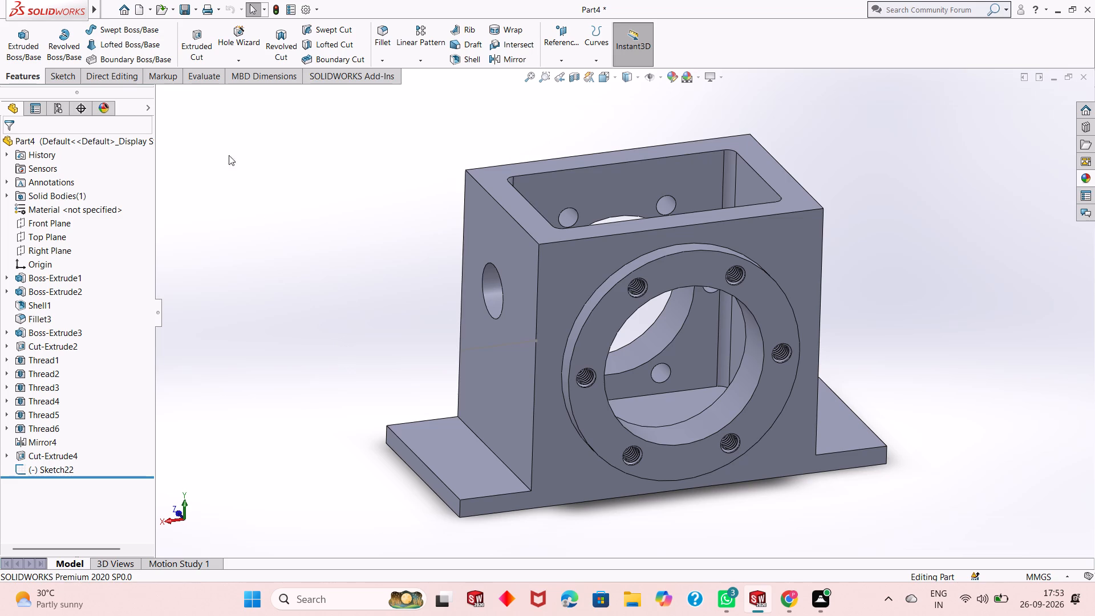
Try to cut a 50 mm M12x1.25 thread on the side-wall hole's edge, with 0° start angle, starting from the sketched line's outer endpoint.
{"action": "left_click", "coordinate": [241, 32]}
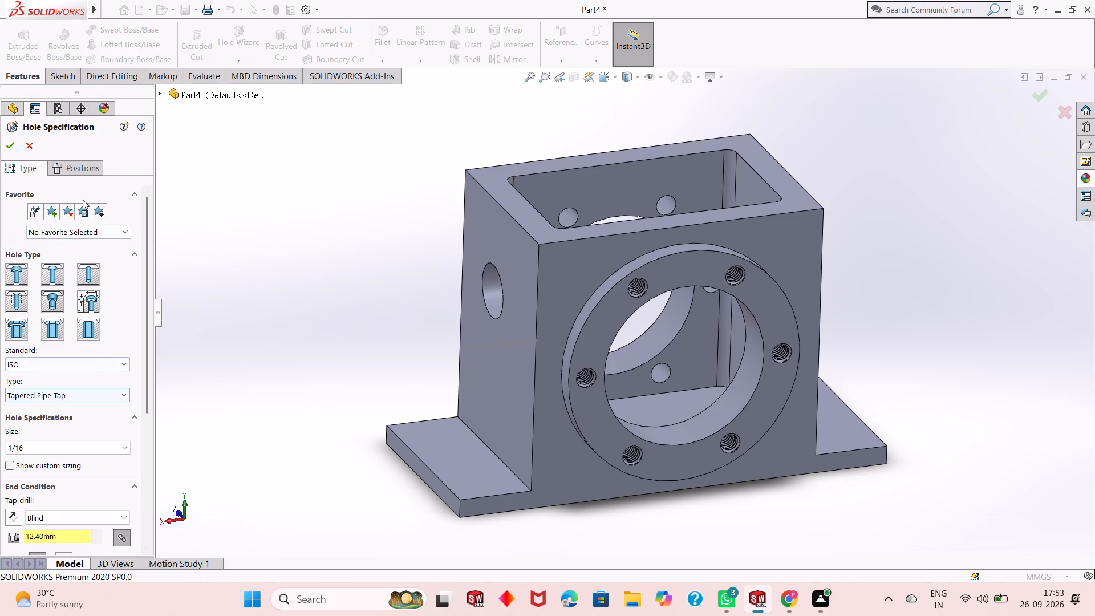
{"action": "left_click", "coordinate": [27, 143]}
{"action": "left_click", "coordinate": [249, 56]}
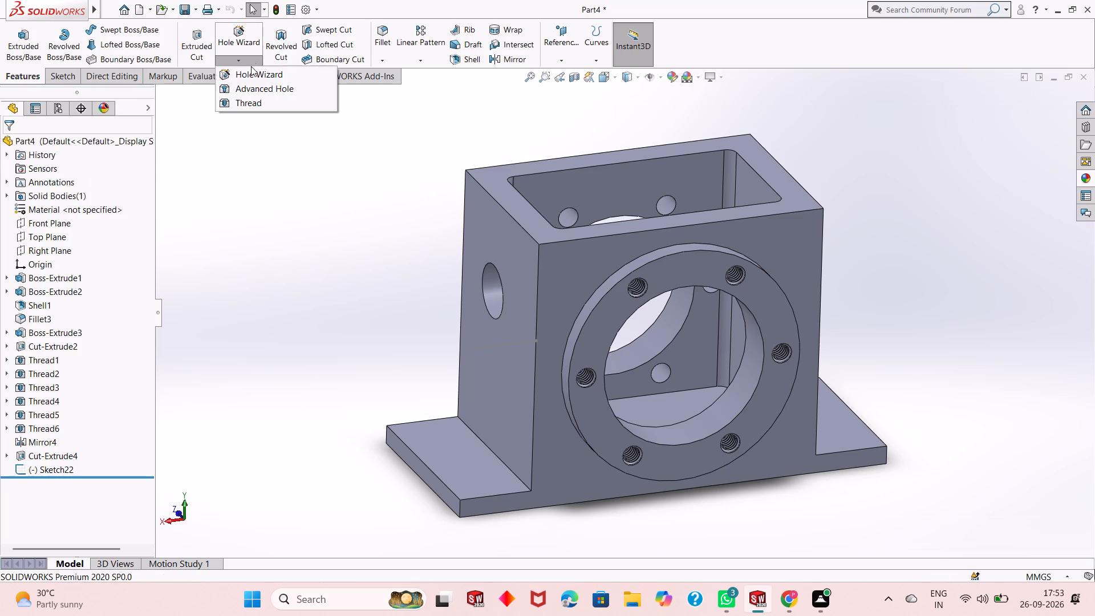
{"action": "left_click", "coordinate": [261, 104]}
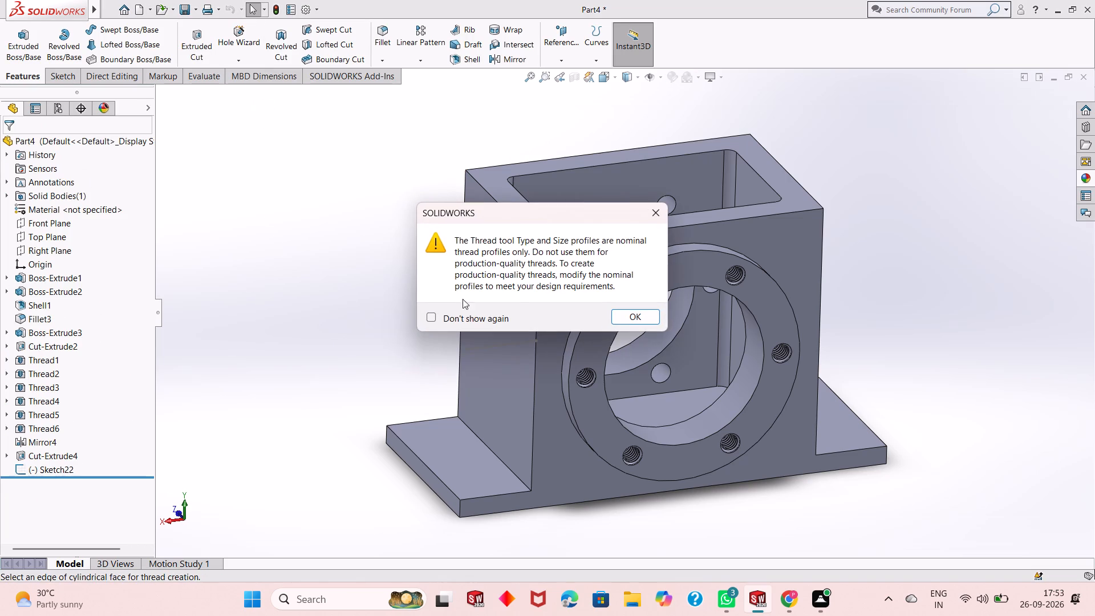
{"action": "left_click", "coordinate": [648, 321]}
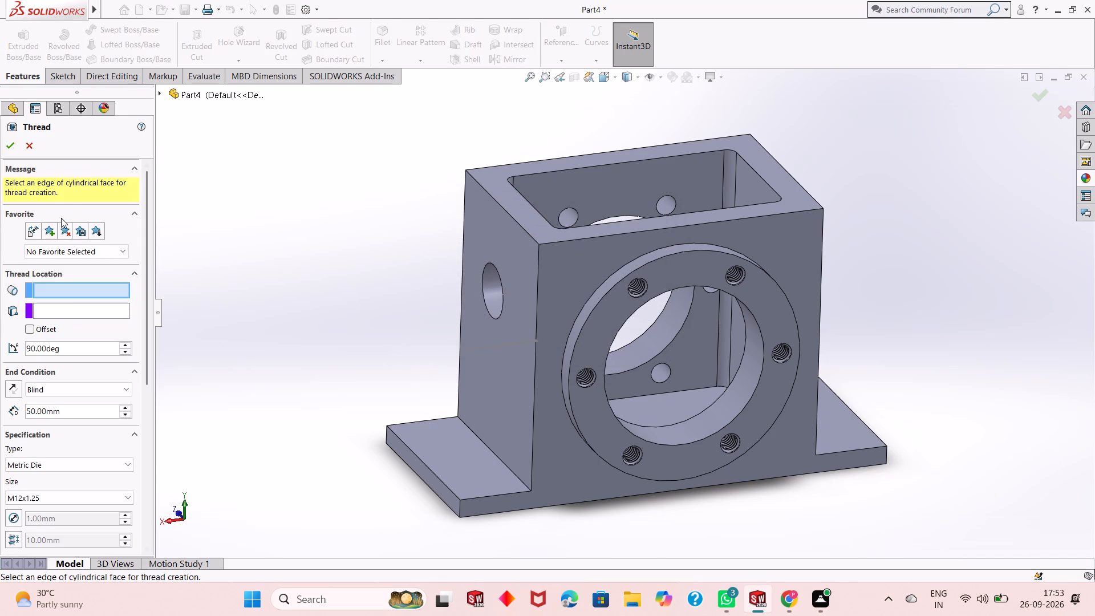
{"action": "scroll", "coordinate": [108, 439], "scroll_direction": "down", "scroll_amount": 1}
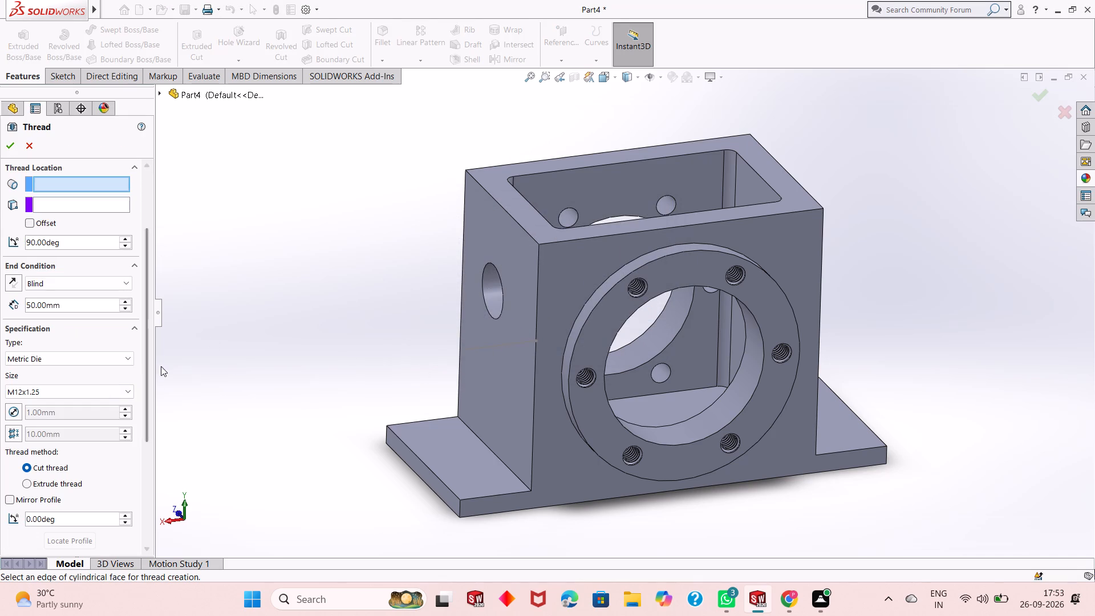
{"action": "left_click", "coordinate": [484, 278]}
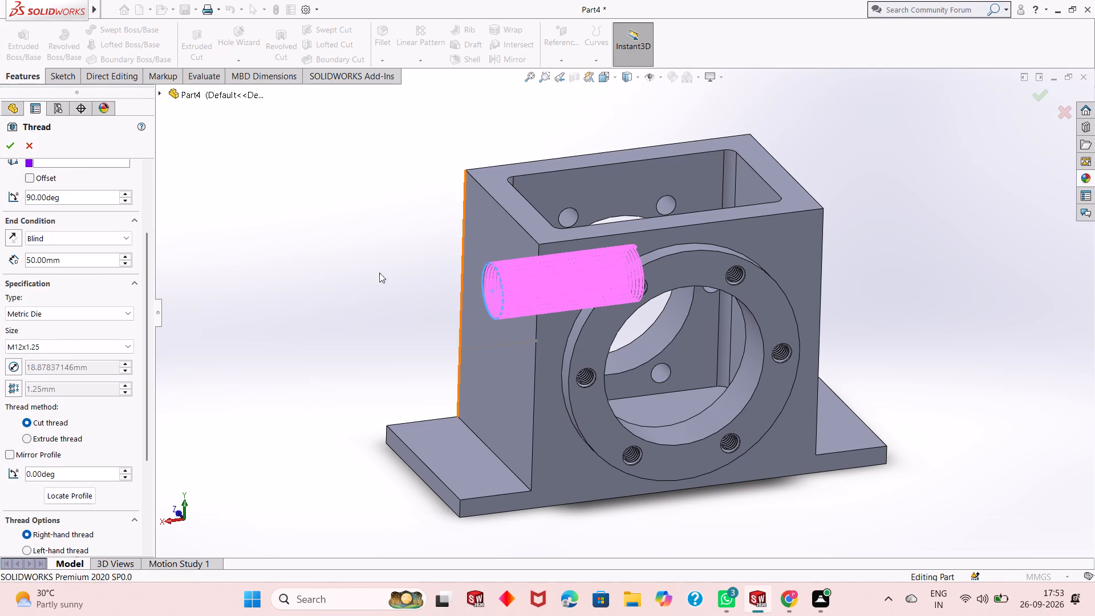
{"action": "scroll", "coordinate": [124, 286], "scroll_direction": "up", "scroll_amount": 1}
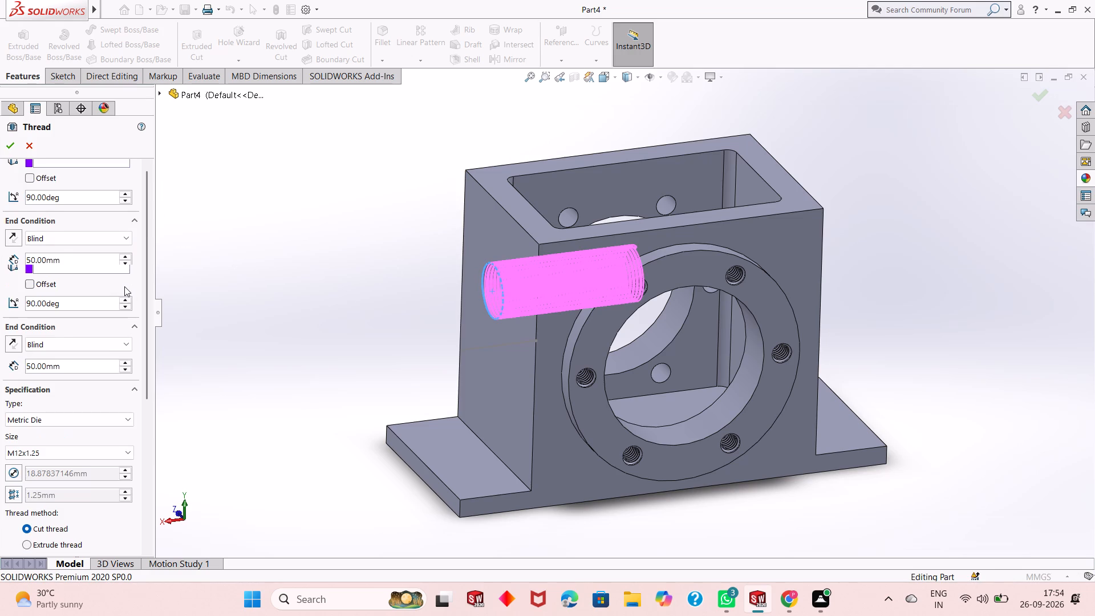
{"action": "double_click", "coordinate": [88, 303]}
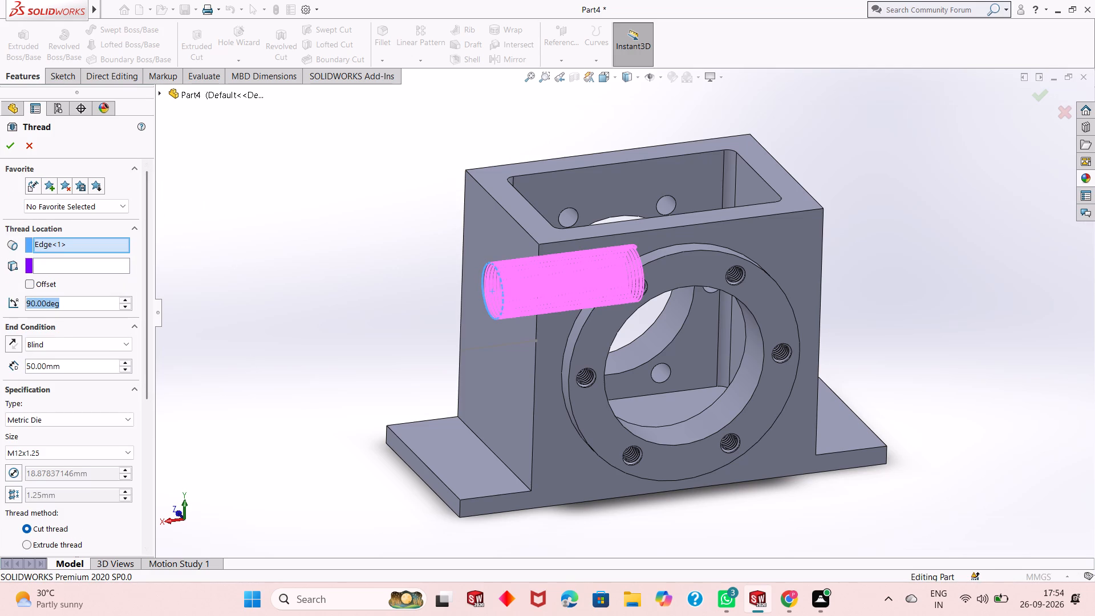
{"action": "key", "text": "0"}
{"action": "key", "text": "Return"}
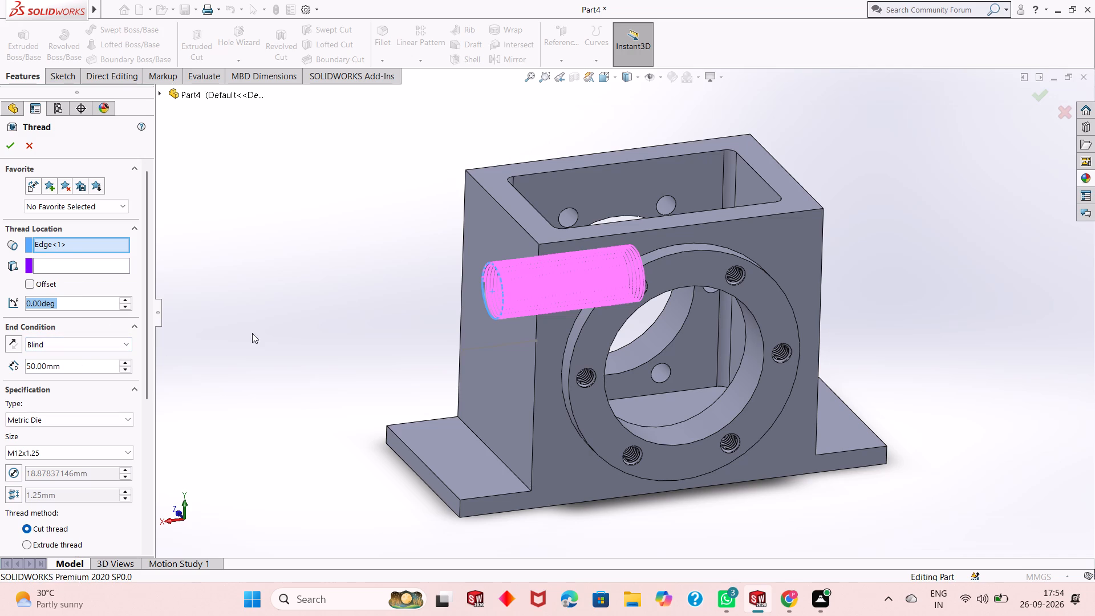
{"action": "left_click", "coordinate": [68, 260]}
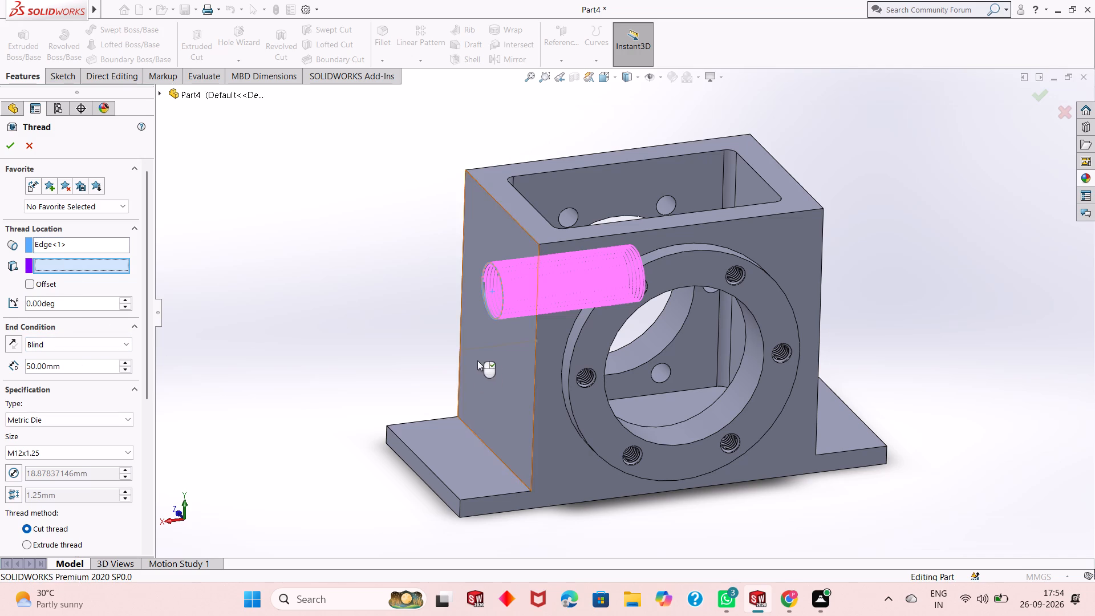
{"action": "left_click", "coordinate": [464, 350]}
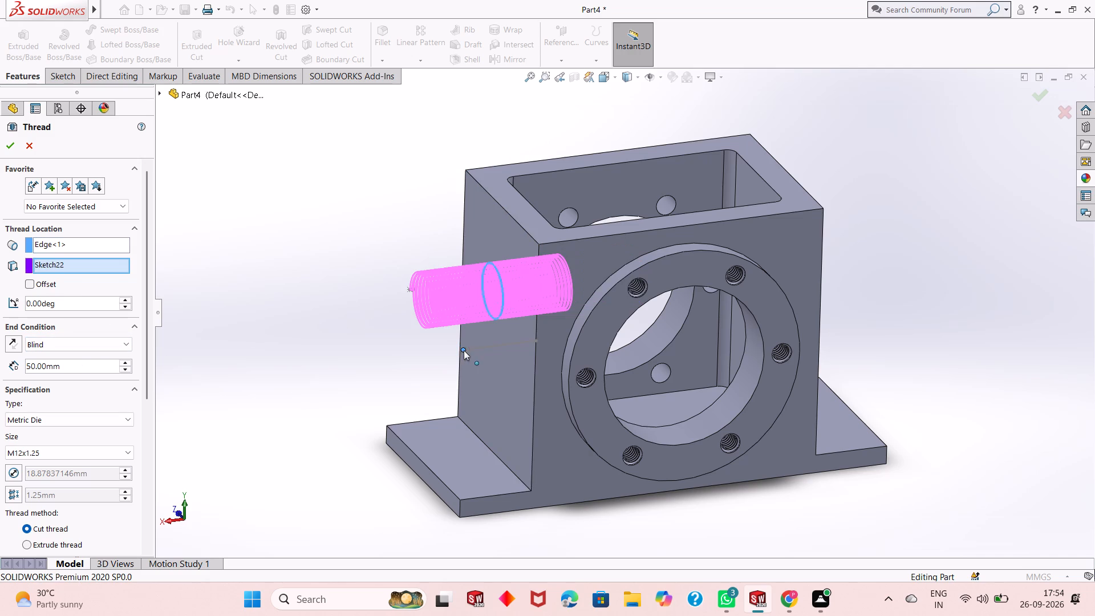
{"action": "left_click", "coordinate": [12, 145]}
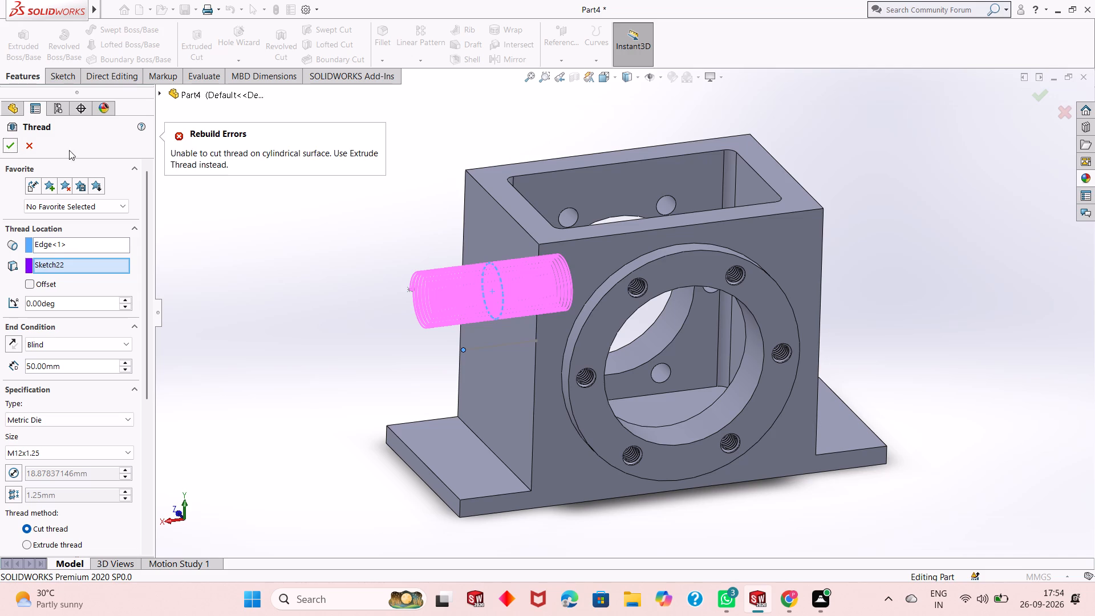
Trim the thread with the end face and try again to create the cut thread.
{"action": "middle_click_drag", "start_coordinate": [306, 353], "coordinate": [311, 335]}
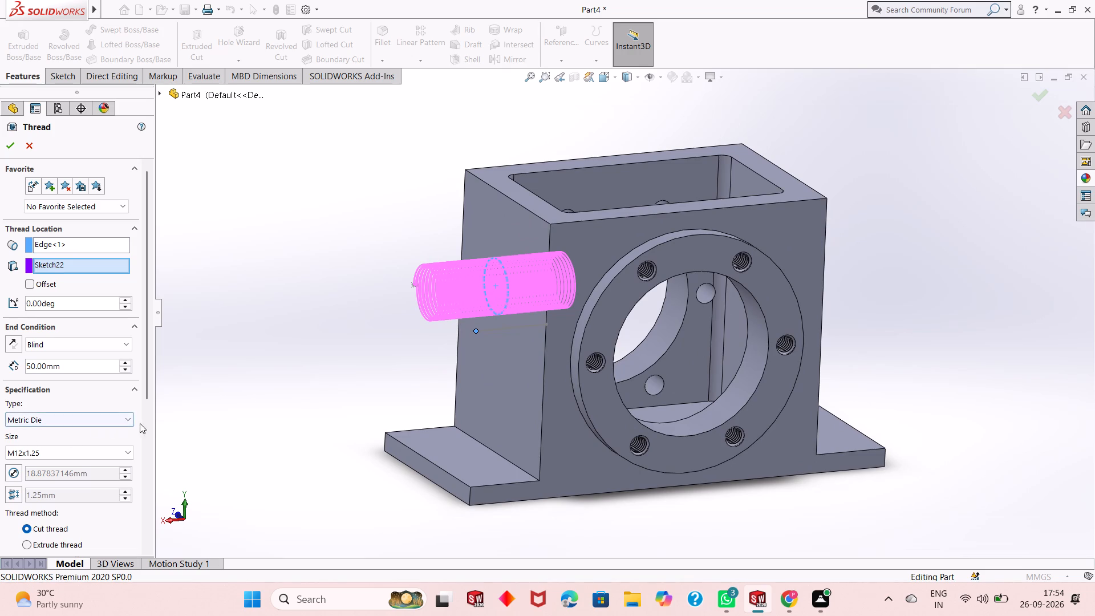
{"action": "scroll", "coordinate": [159, 421], "scroll_direction": "down", "scroll_amount": 2}
{"action": "scroll", "coordinate": [160, 418], "scroll_direction": "up", "scroll_amount": 2}
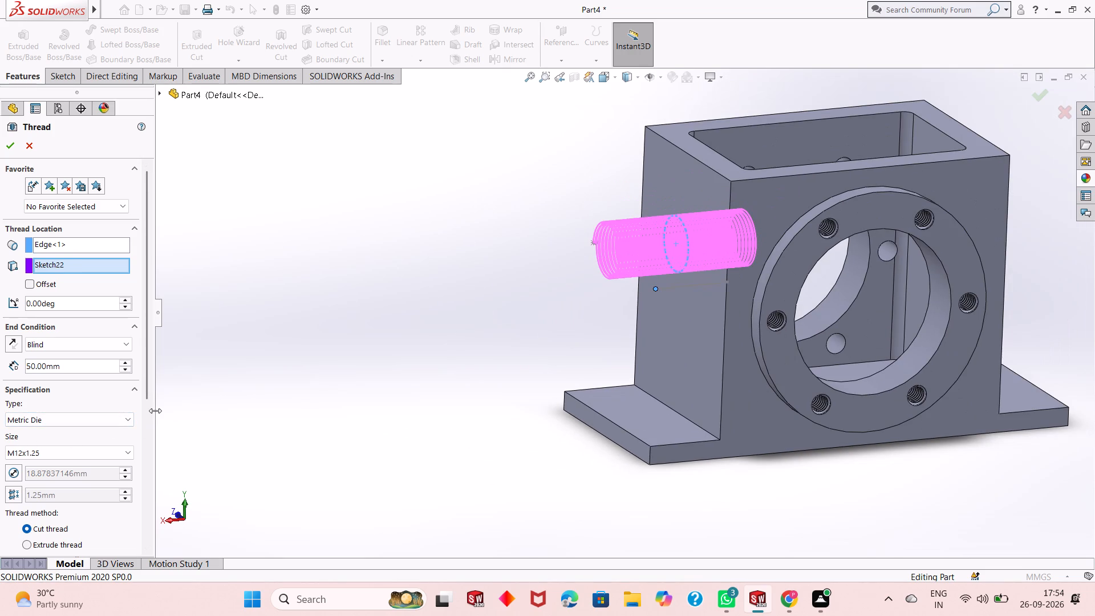
{"action": "scroll", "coordinate": [155, 411], "scroll_direction": "down", "scroll_amount": 7}
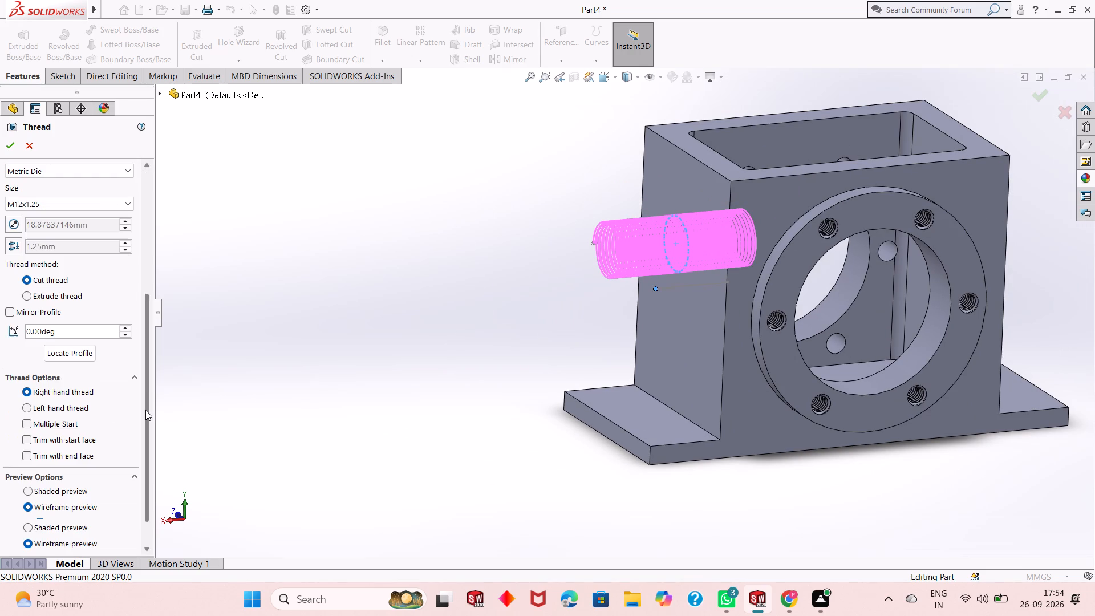
{"action": "scroll", "coordinate": [145, 410], "scroll_direction": "down", "scroll_amount": 1}
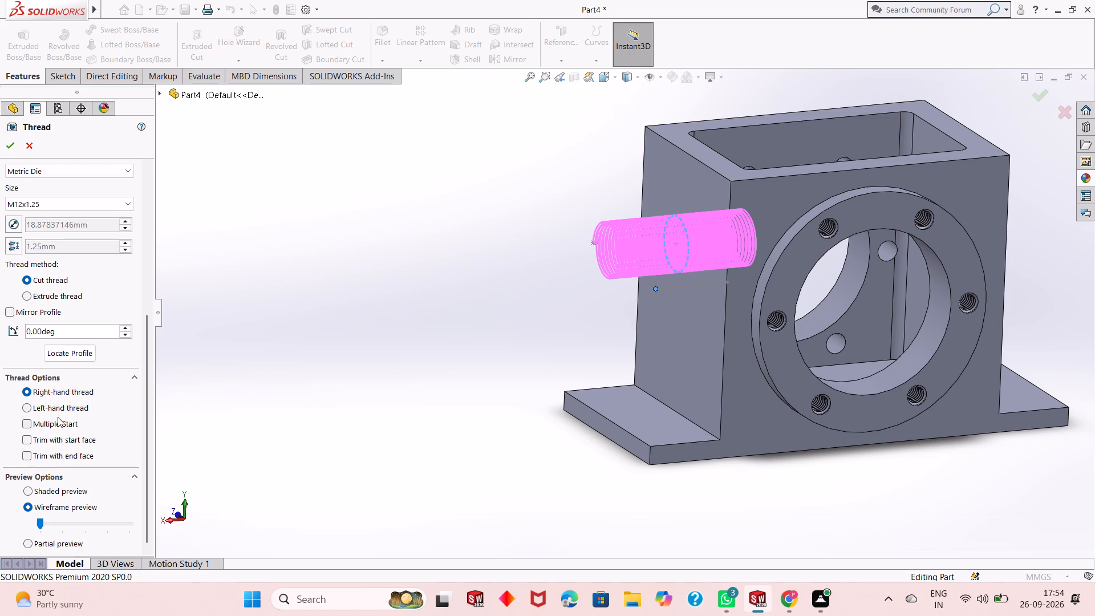
{"action": "left_click", "coordinate": [67, 451]}
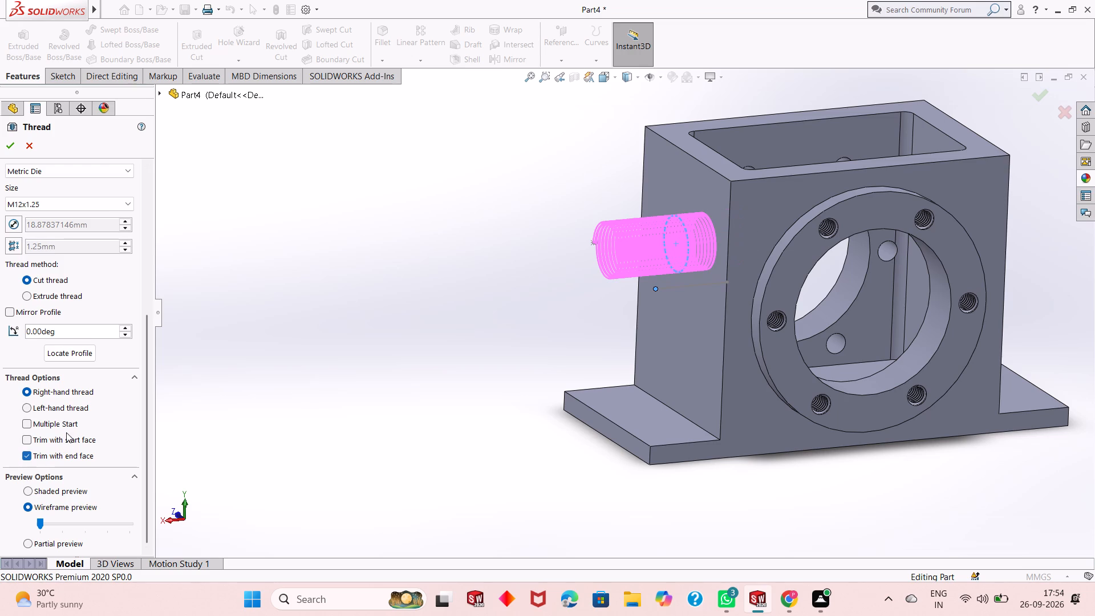
{"action": "scroll", "coordinate": [570, 351], "scroll_direction": "down", "scroll_amount": 1}
{"action": "middle_click_drag", "start_coordinate": [571, 372], "coordinate": [552, 402]}
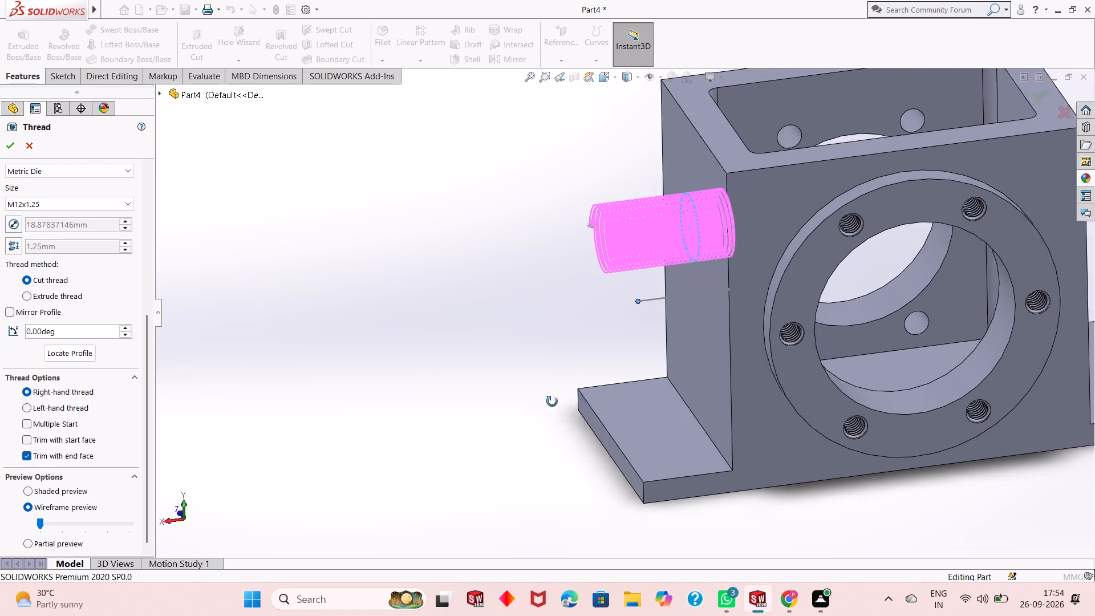
{"action": "middle_click_drag", "start_coordinate": [552, 402], "coordinate": [525, 464]}
{"action": "left_click", "coordinate": [9, 151]}
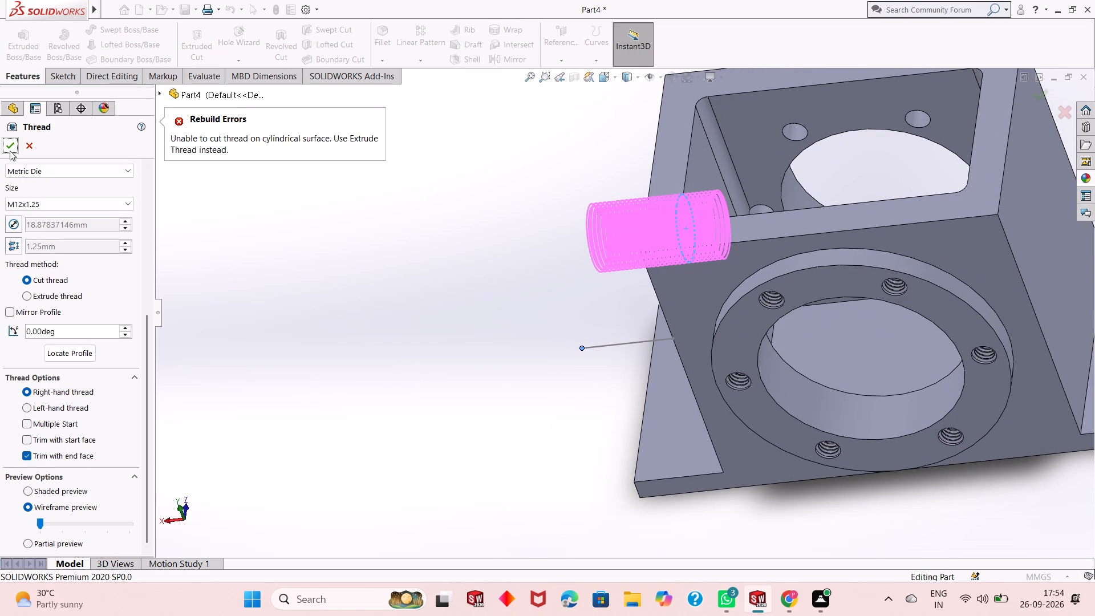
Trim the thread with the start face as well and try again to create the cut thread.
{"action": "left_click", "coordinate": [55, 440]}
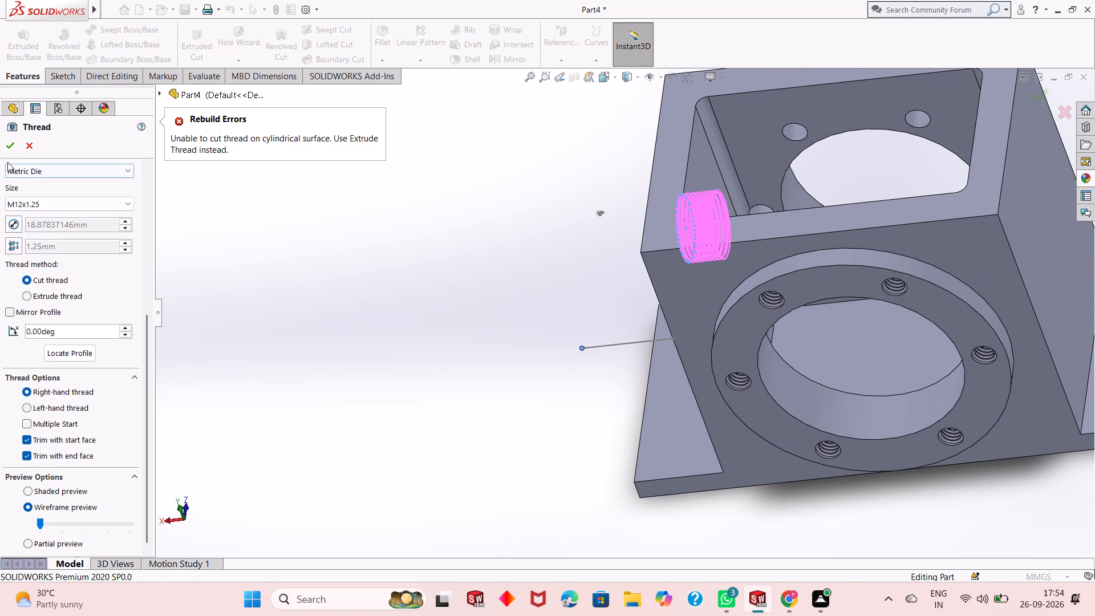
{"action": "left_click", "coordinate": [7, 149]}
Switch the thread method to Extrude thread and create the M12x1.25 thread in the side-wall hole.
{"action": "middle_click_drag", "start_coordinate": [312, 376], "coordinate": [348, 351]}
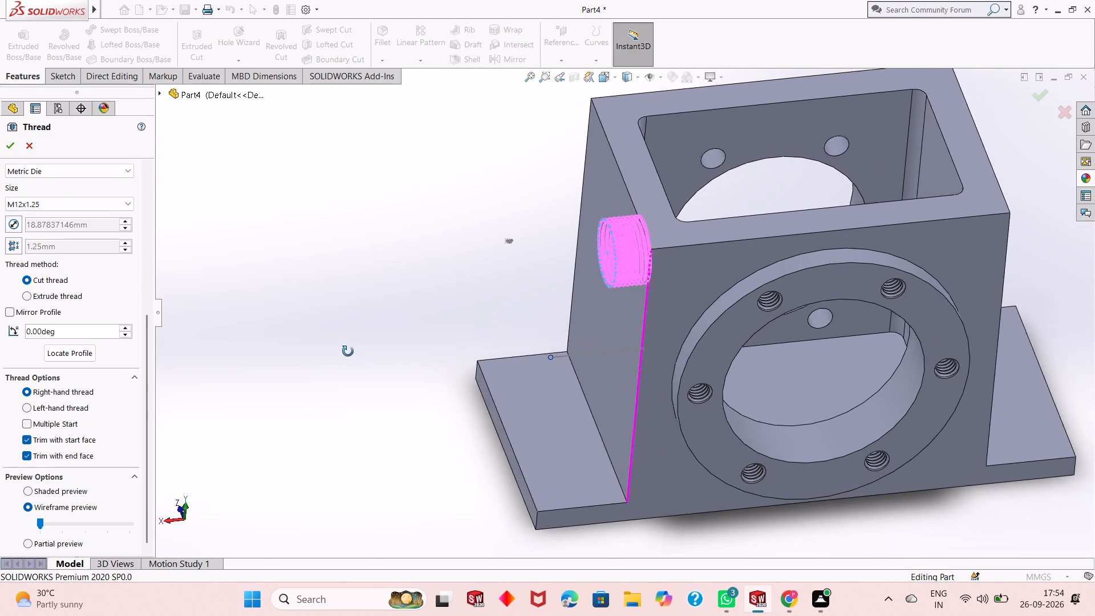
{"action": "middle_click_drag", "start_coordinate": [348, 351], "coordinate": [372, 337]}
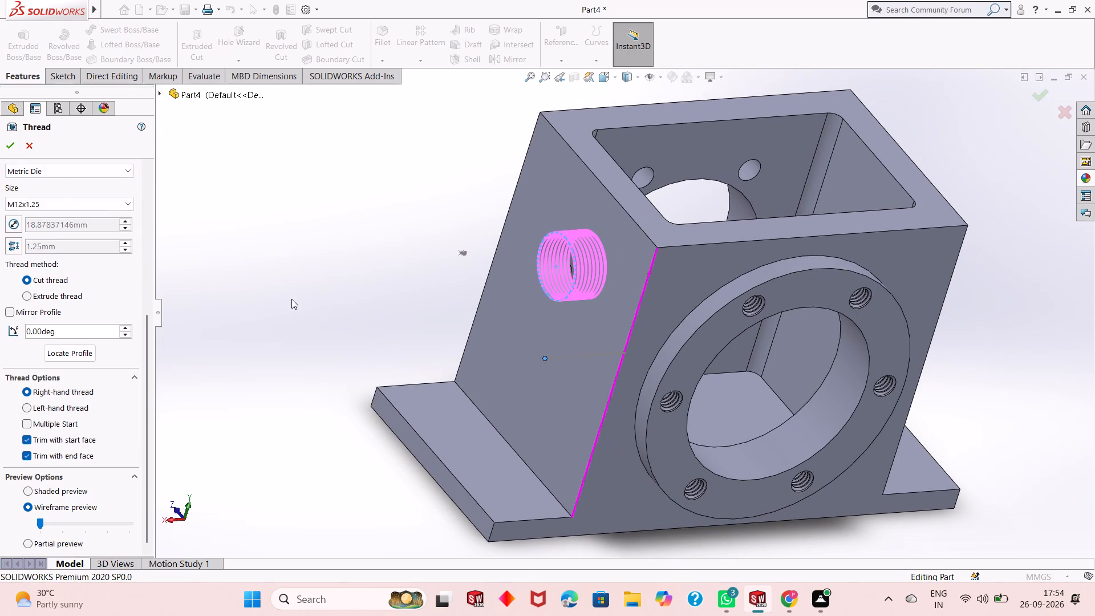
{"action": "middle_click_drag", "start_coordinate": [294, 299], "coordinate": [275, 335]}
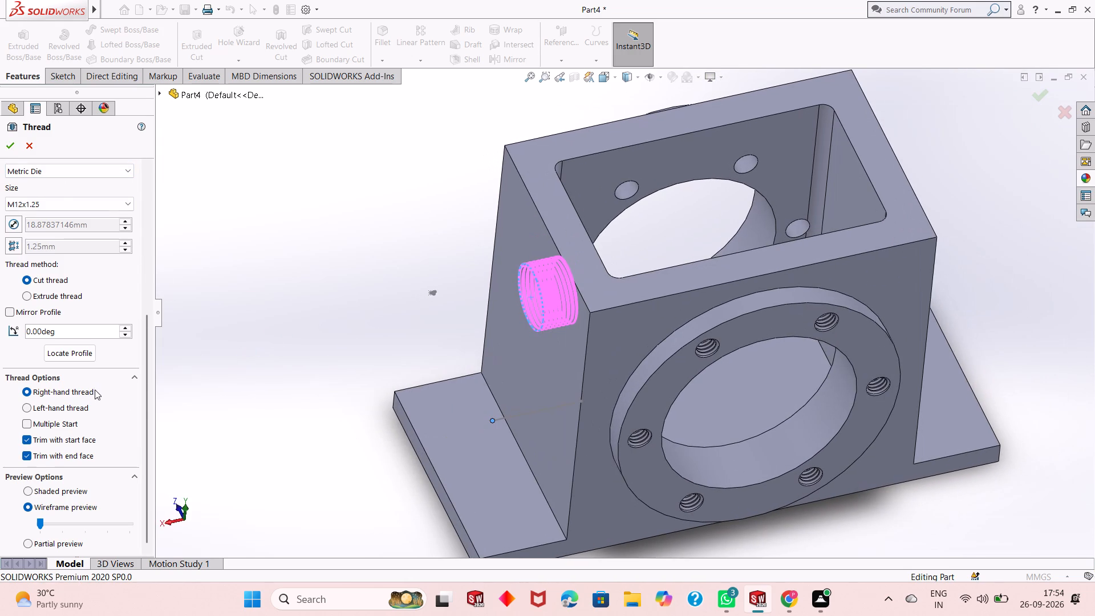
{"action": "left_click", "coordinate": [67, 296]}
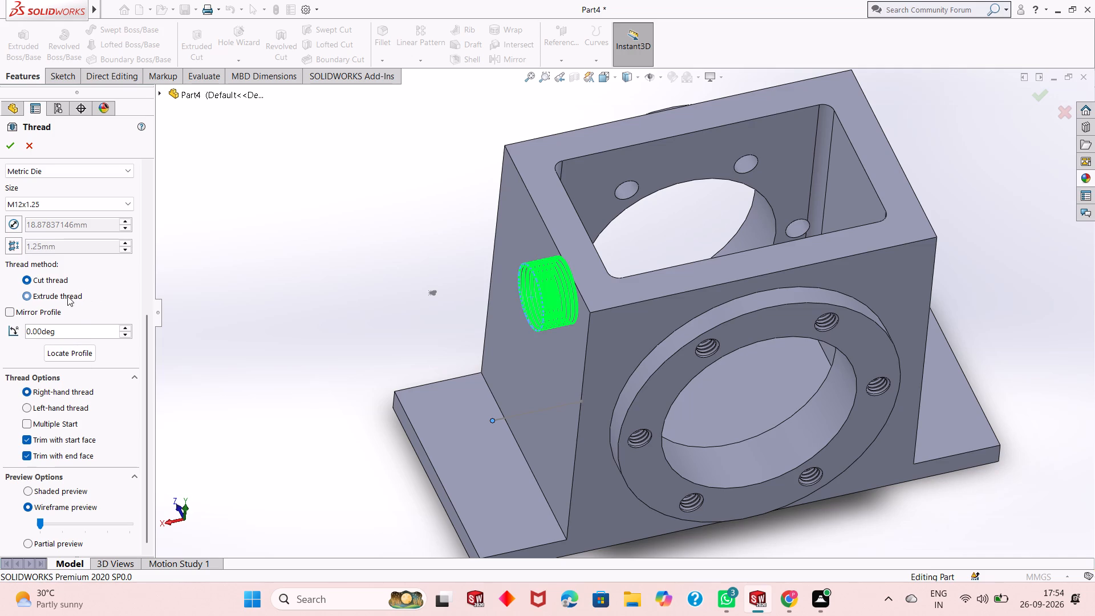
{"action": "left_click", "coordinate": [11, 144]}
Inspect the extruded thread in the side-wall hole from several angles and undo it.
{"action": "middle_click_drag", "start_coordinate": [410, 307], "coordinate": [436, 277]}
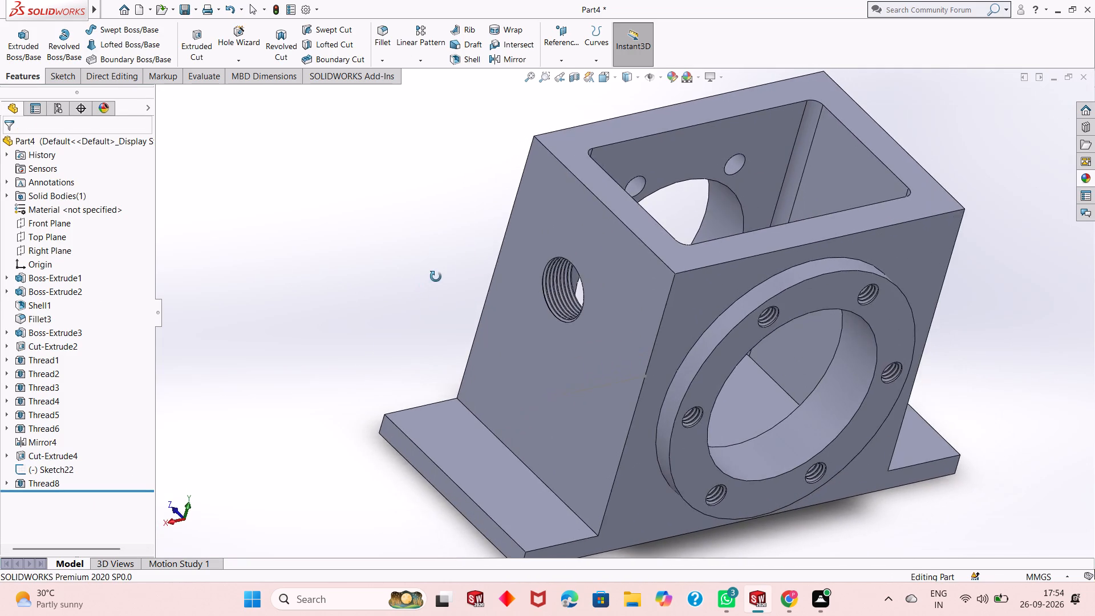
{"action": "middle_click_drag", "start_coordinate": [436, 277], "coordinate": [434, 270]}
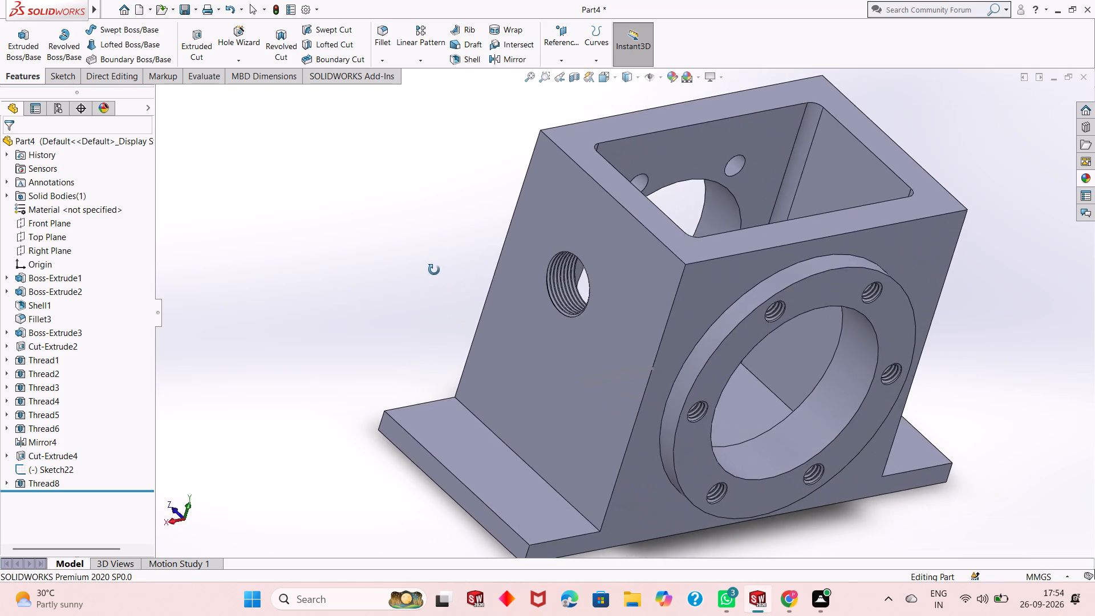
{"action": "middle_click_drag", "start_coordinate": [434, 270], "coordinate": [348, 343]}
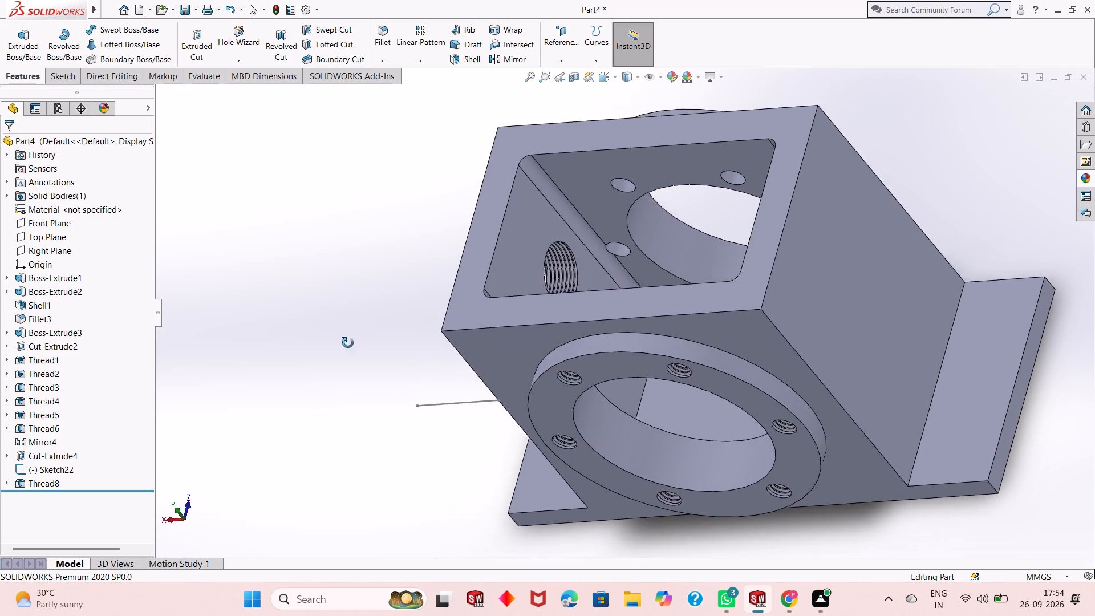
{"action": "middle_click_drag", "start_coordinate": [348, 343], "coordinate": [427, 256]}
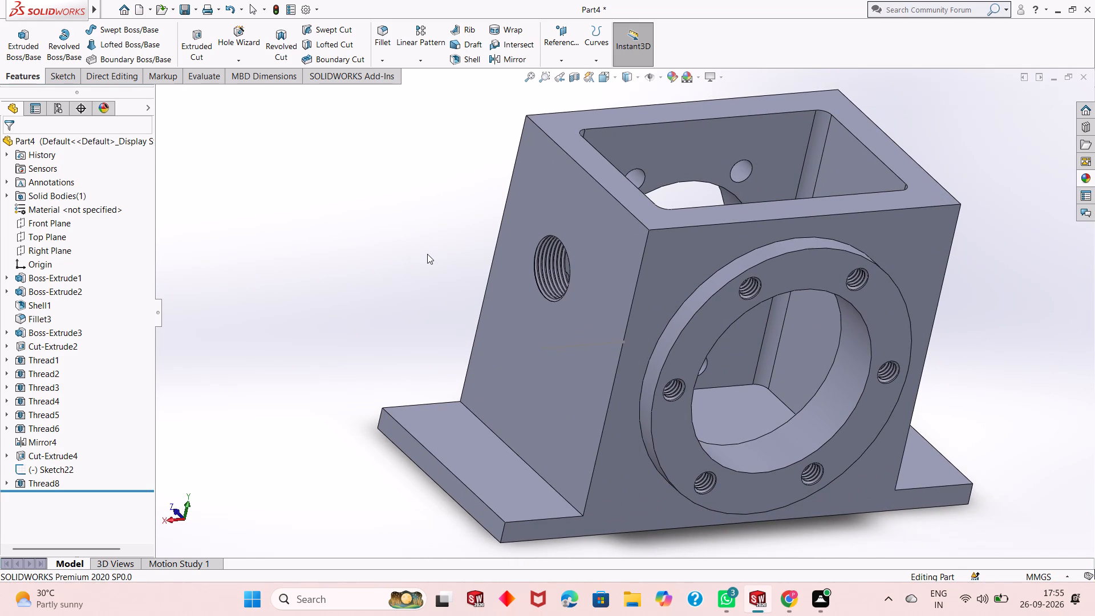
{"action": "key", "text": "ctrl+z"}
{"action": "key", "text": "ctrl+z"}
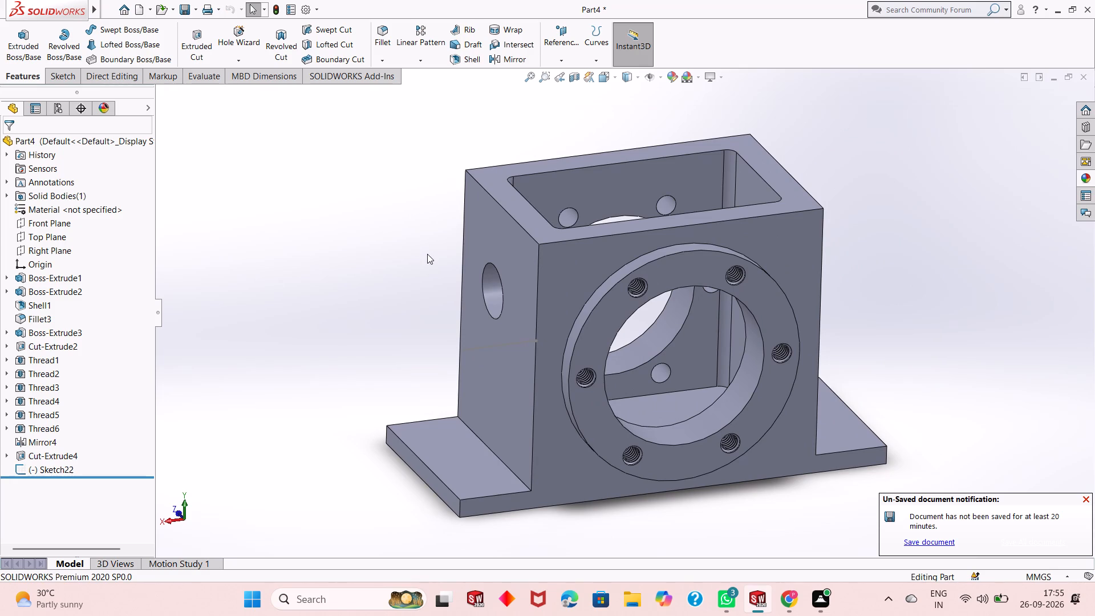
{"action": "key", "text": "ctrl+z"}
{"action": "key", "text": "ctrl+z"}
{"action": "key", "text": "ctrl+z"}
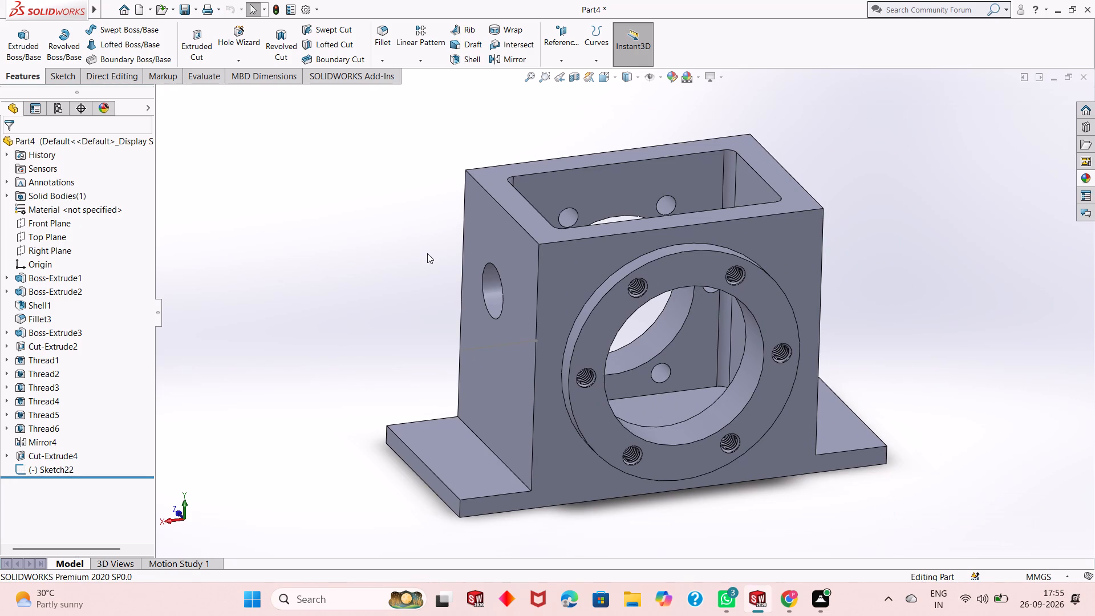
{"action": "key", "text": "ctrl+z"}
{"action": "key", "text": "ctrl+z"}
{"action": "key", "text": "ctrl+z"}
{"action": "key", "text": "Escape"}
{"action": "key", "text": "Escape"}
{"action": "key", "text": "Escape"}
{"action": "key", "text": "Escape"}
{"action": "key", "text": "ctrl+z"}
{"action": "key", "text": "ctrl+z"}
Delete the line sketch Sketch22 from the block's side wall.
{"action": "right_click", "coordinate": [53, 471]}
{"action": "left_click", "coordinate": [79, 441]}
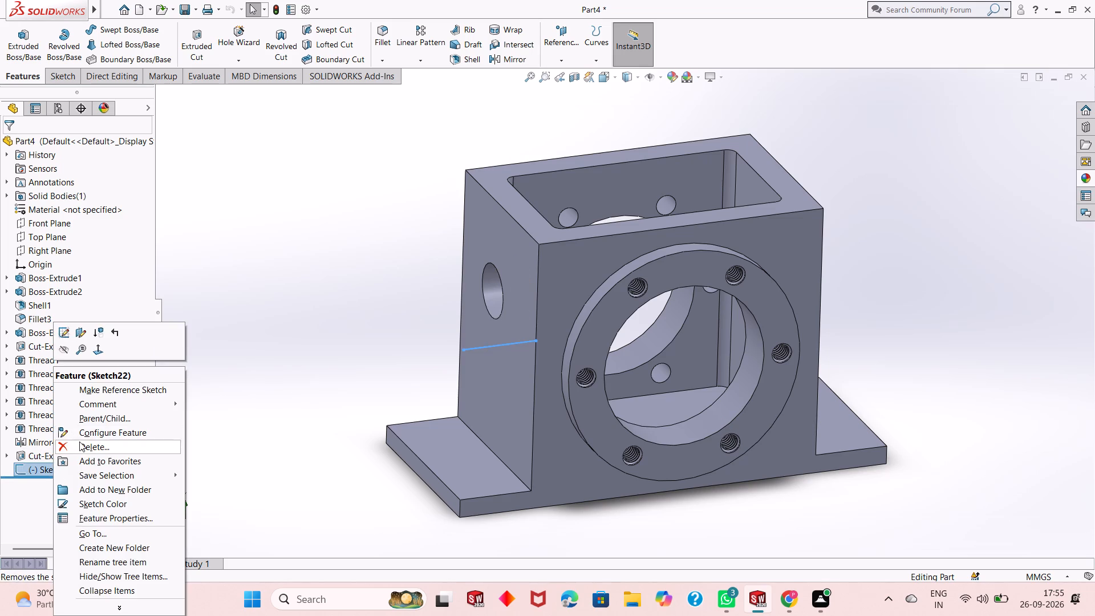
{"action": "left_click", "coordinate": [646, 219]}
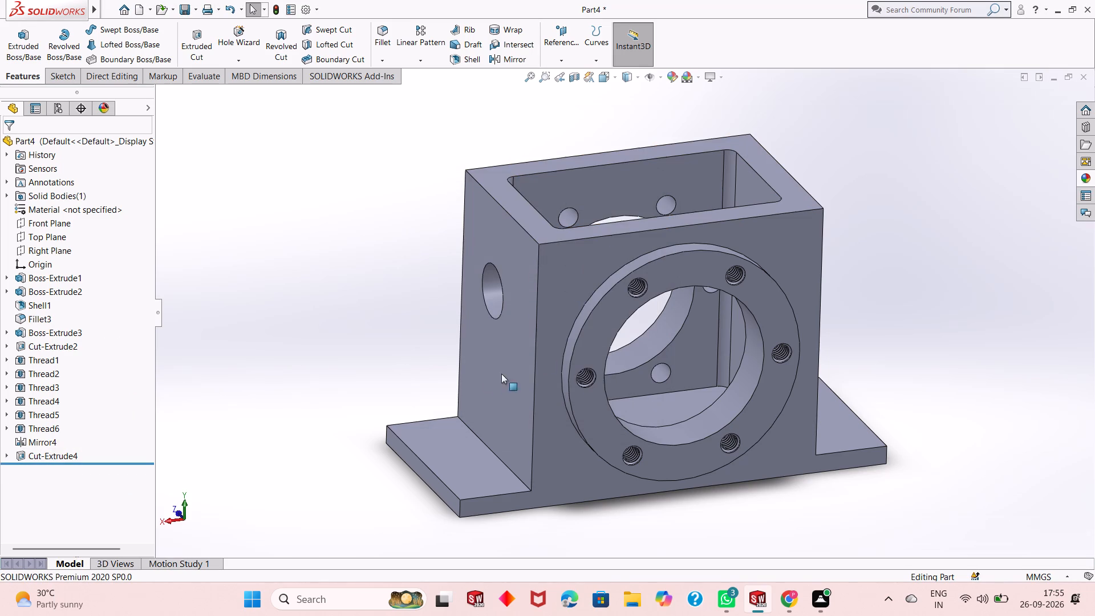
Delete the Cut-Extrude4 feature that forms the hole in the block's side wall.
{"action": "middle_click_drag", "start_coordinate": [452, 362], "coordinate": [432, 382]}
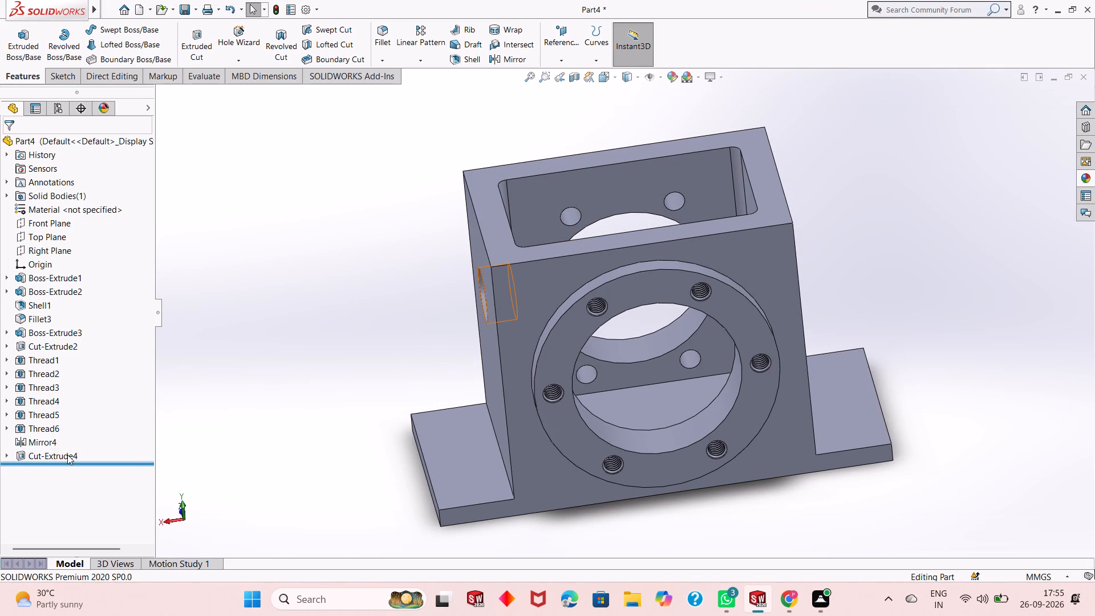
{"action": "right_click", "coordinate": [67, 455]}
{"action": "left_click", "coordinate": [113, 434]}
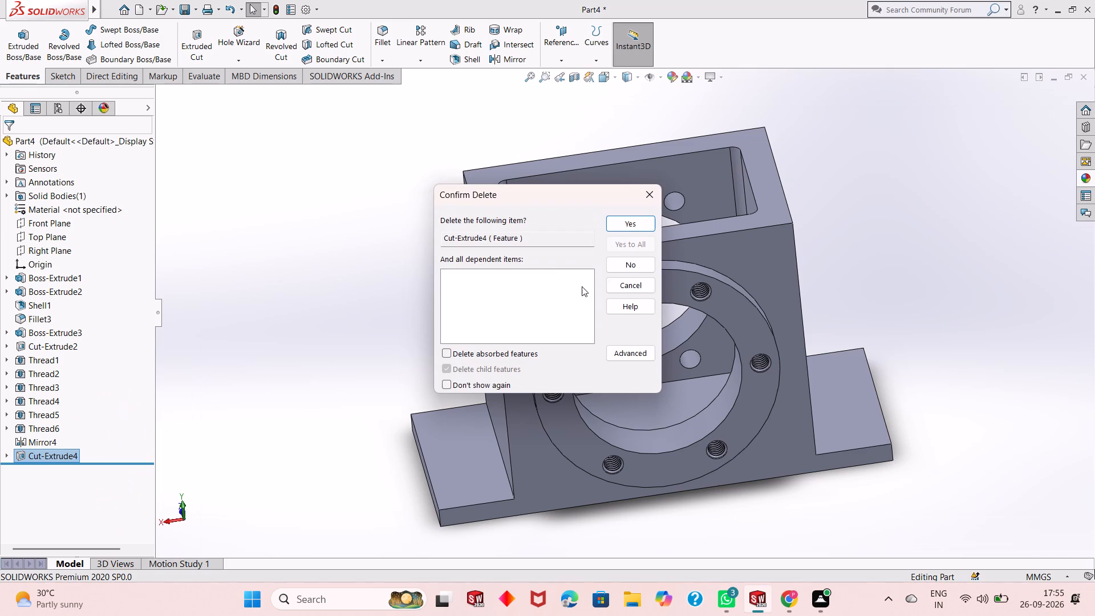
{"action": "left_click", "coordinate": [631, 219]}
Delete the leftover circle sketch Sketch21 on the block's side wall.
{"action": "middle_click_drag", "start_coordinate": [618, 386], "coordinate": [628, 330]}
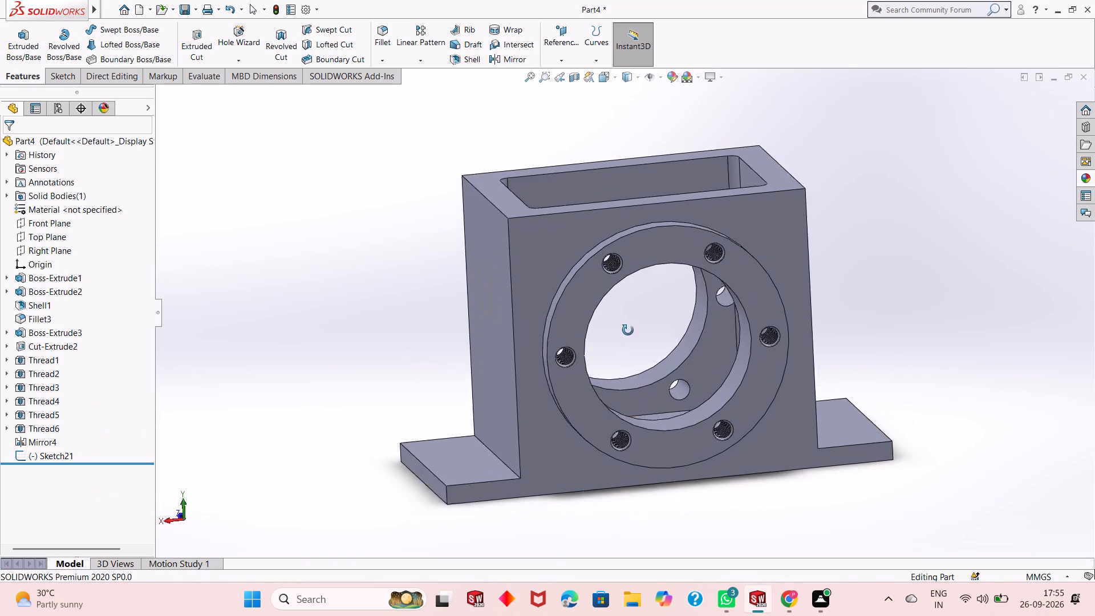
{"action": "middle_click_drag", "start_coordinate": [628, 330], "coordinate": [620, 307]}
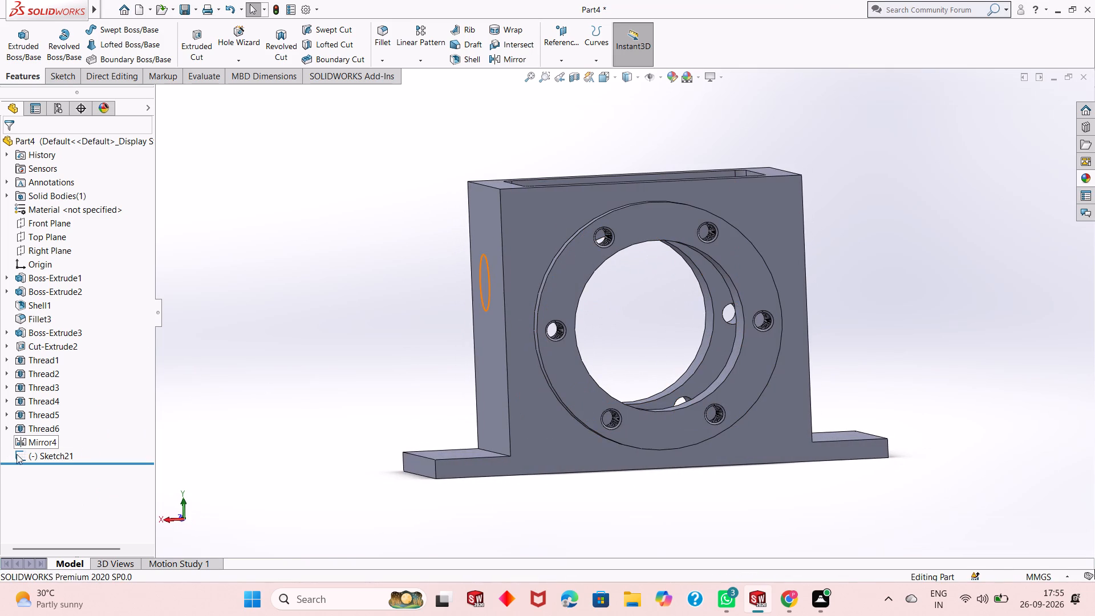
{"action": "right_click", "coordinate": [52, 449]}
{"action": "left_click", "coordinate": [75, 445]}
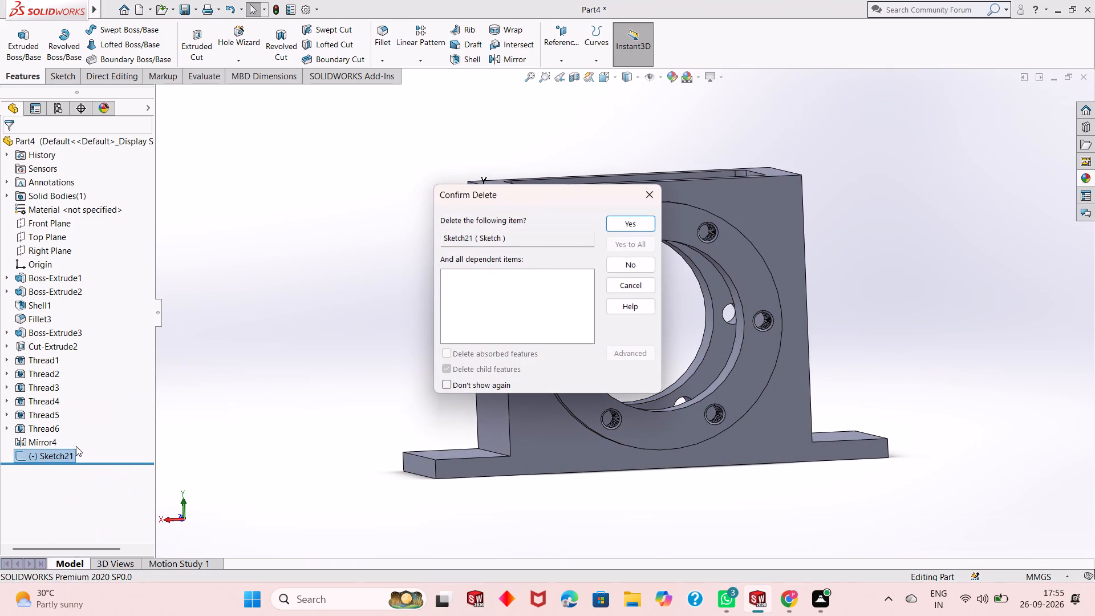
{"action": "left_click", "coordinate": [640, 221]}
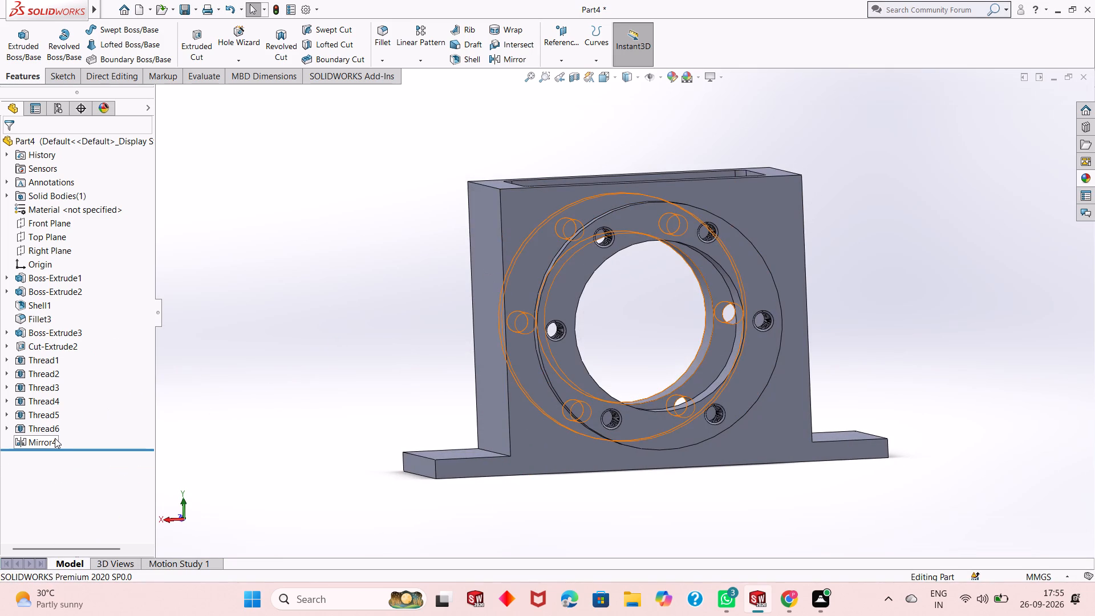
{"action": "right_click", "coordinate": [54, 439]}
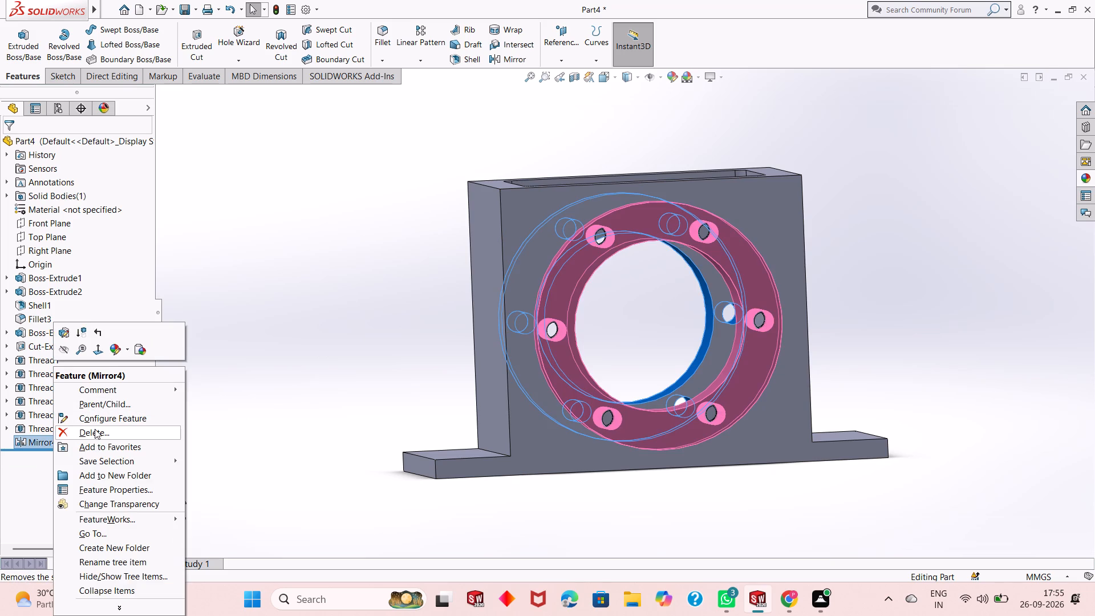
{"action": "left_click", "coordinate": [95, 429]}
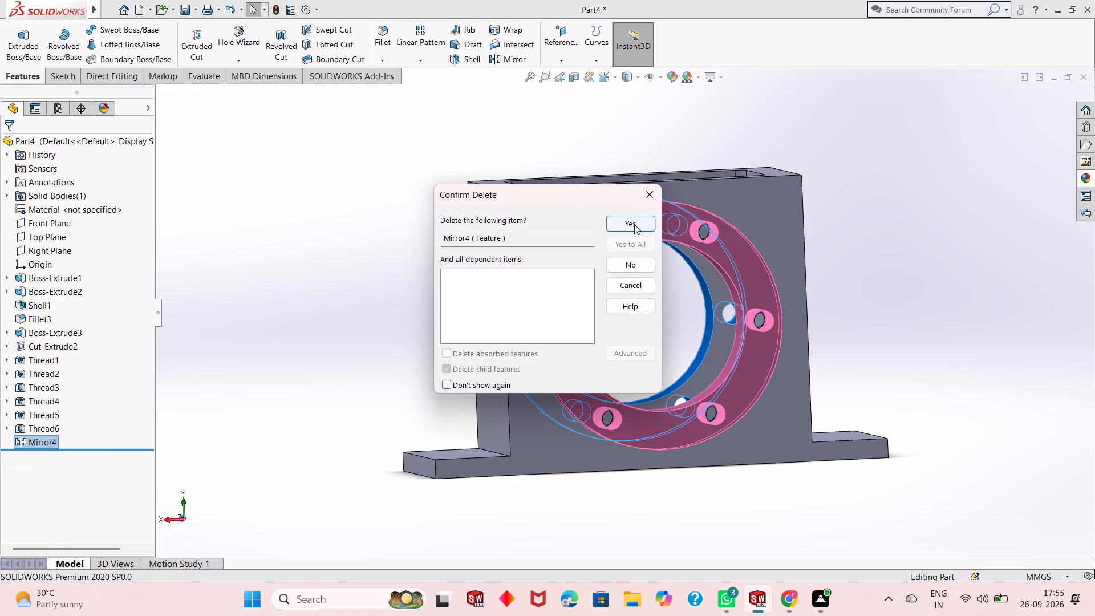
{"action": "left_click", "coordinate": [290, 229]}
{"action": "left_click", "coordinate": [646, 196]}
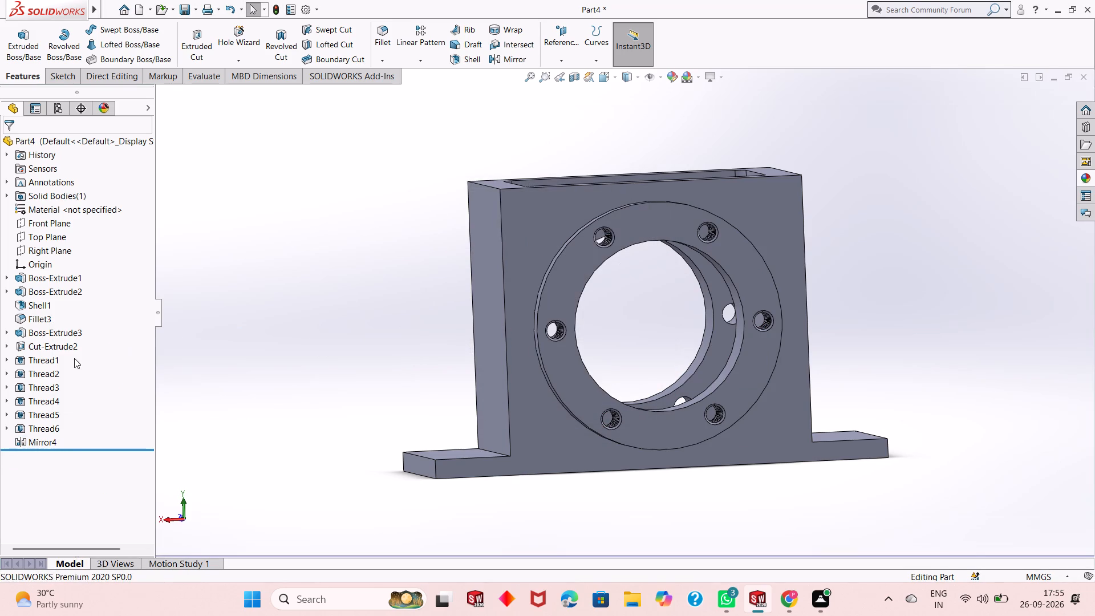
Delete the Thread1, Thread2, Thread4 and Thread3 features from the boss's bolt holes.
{"action": "right_click", "coordinate": [42, 360]}
{"action": "left_click", "coordinate": [64, 424]}
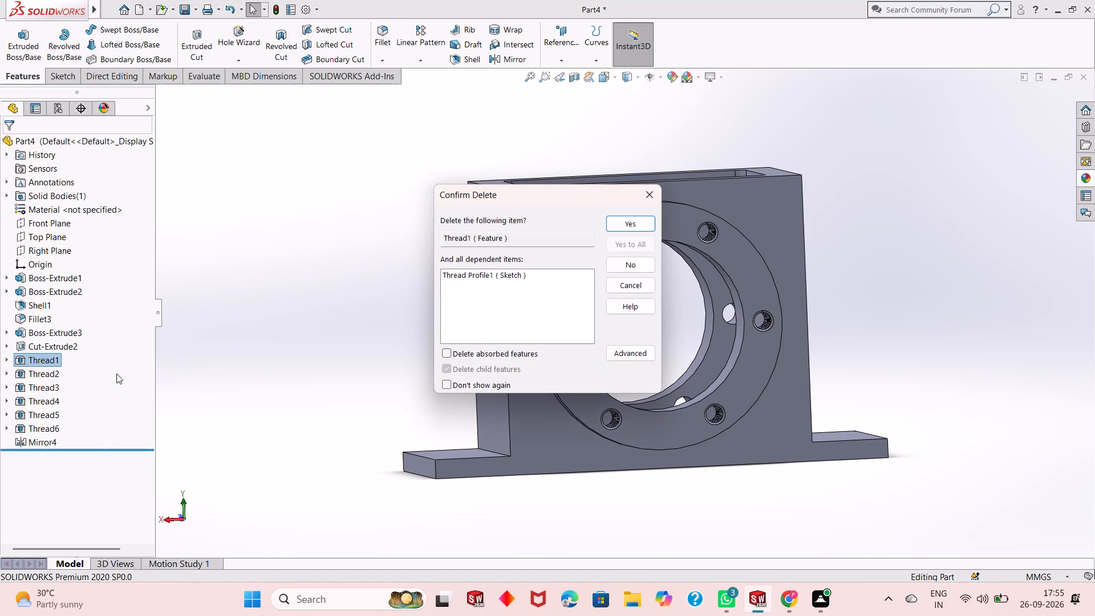
{"action": "left_click", "coordinate": [632, 228]}
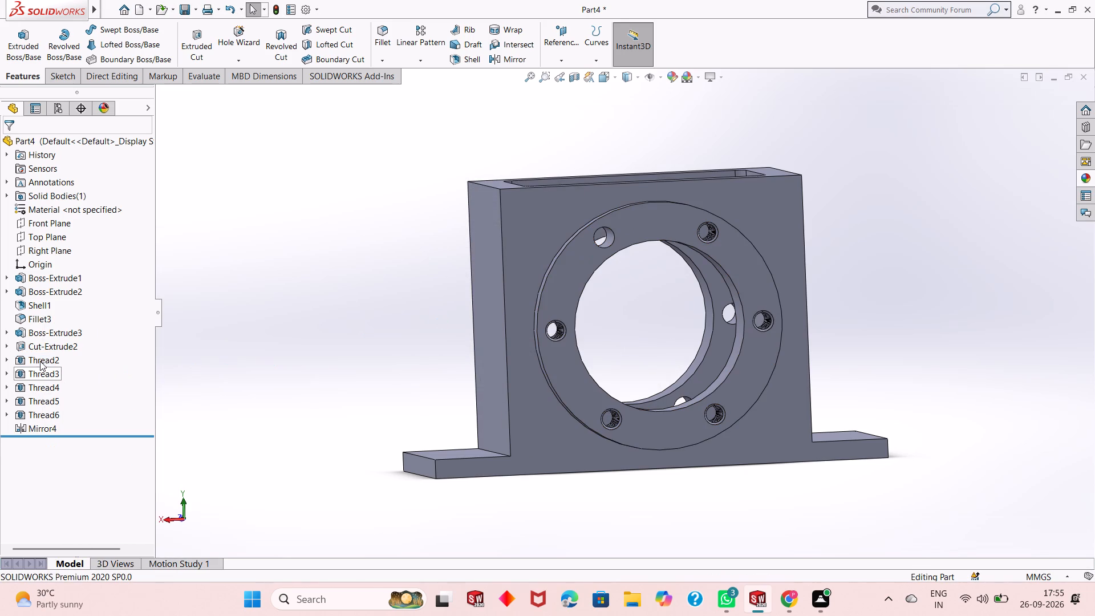
{"action": "right_click", "coordinate": [40, 361]}
{"action": "left_click", "coordinate": [76, 424]}
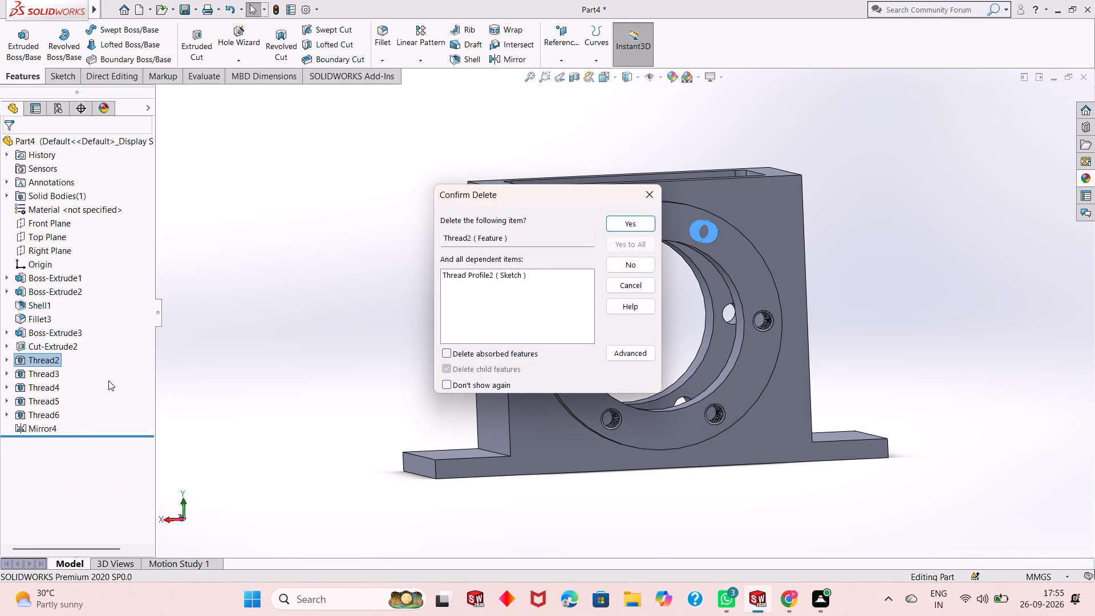
{"action": "left_click", "coordinate": [619, 223]}
{"action": "right_click", "coordinate": [56, 375]}
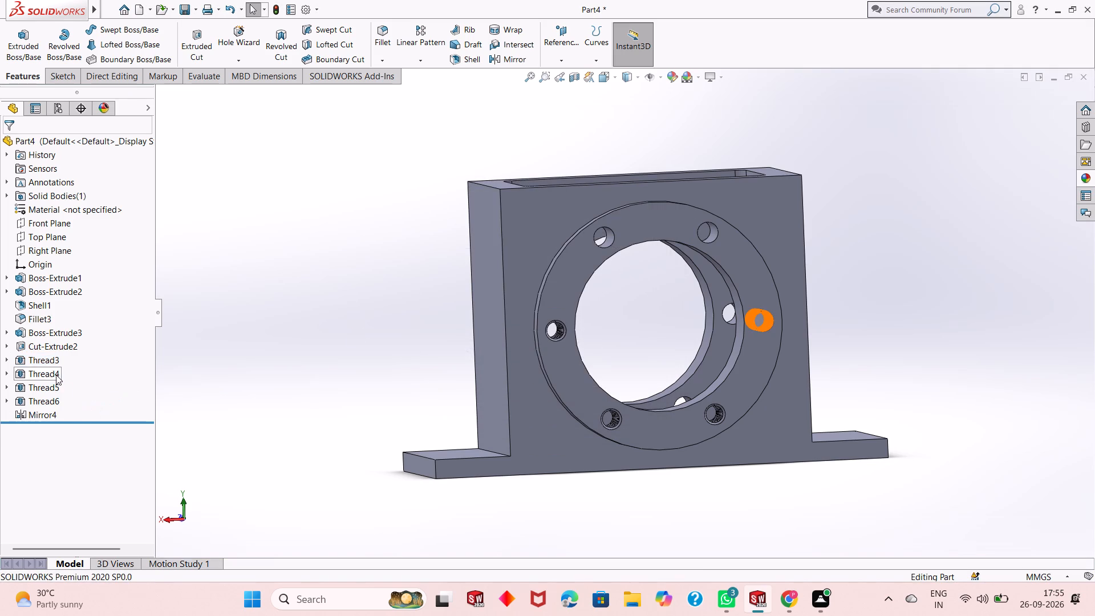
{"action": "left_click", "coordinate": [96, 426]}
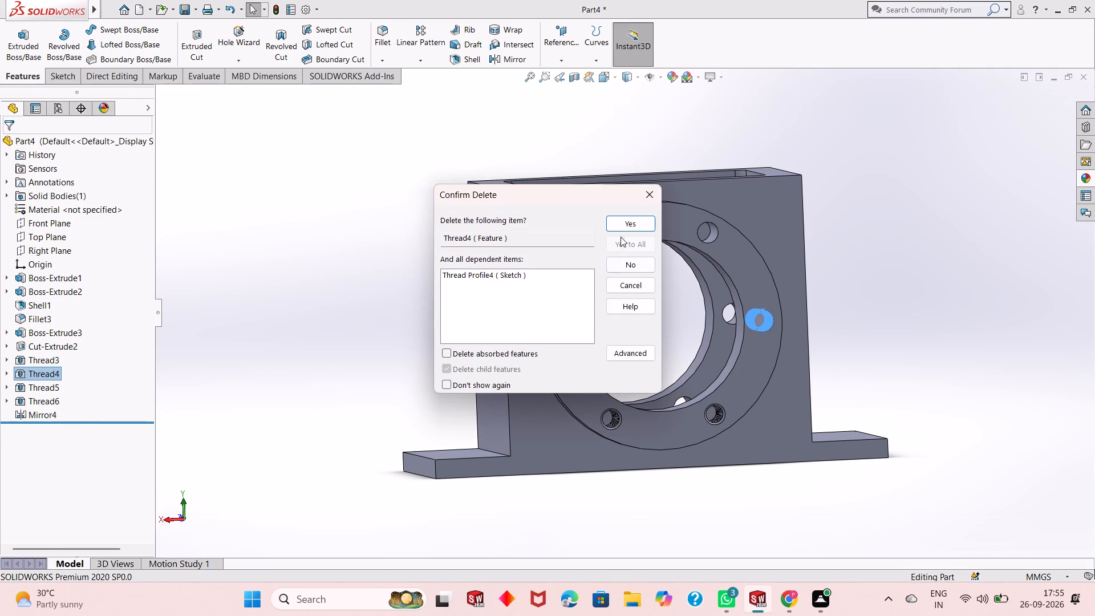
{"action": "left_click", "coordinate": [622, 228]}
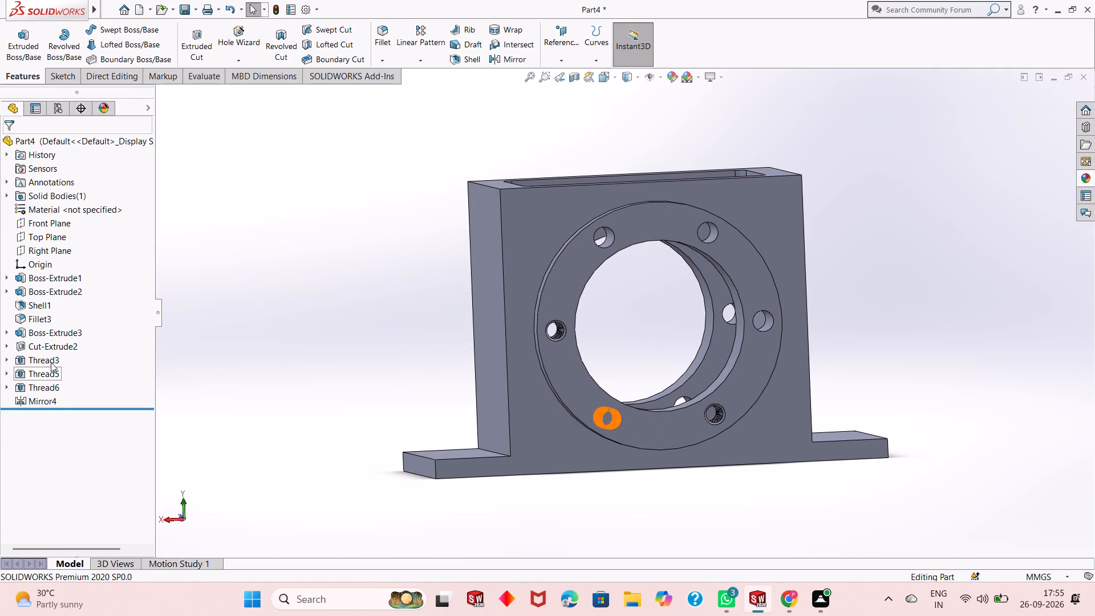
{"action": "right_click", "coordinate": [51, 362]}
{"action": "left_click", "coordinate": [108, 427]}
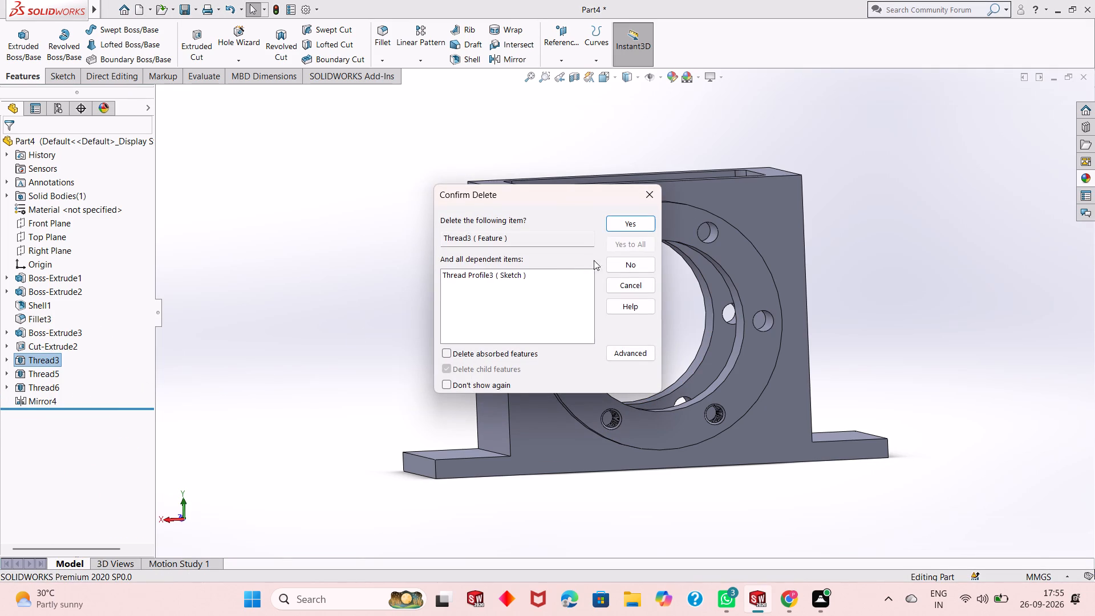
{"action": "left_click", "coordinate": [622, 226]}
Delete the remaining Thread5 and Thread6 features from the boss's two lower bolt holes.
{"action": "right_click", "coordinate": [46, 359]}
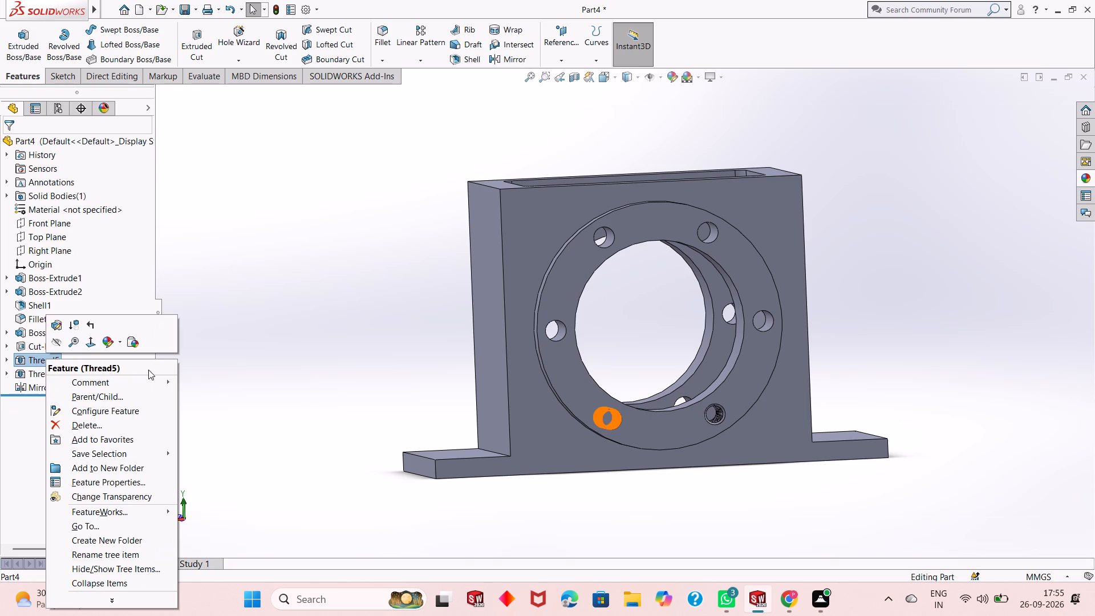
{"action": "left_click", "coordinate": [124, 424]}
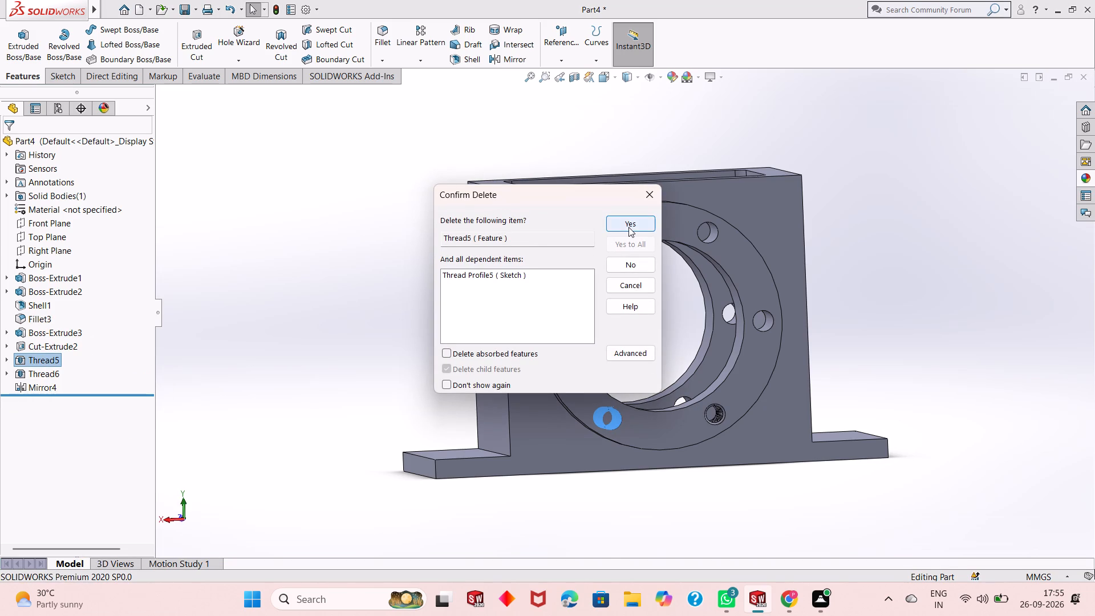
{"action": "right_click", "coordinate": [628, 227]}
{"action": "left_click", "coordinate": [628, 227]}
{"action": "right_click", "coordinate": [55, 364]}
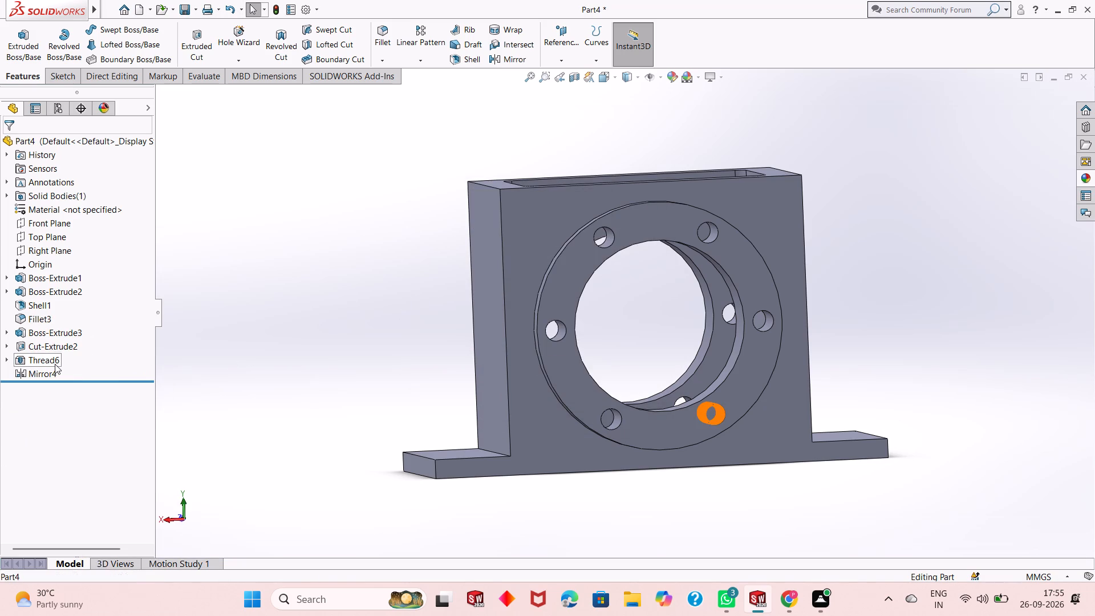
{"action": "left_click", "coordinate": [100, 427]}
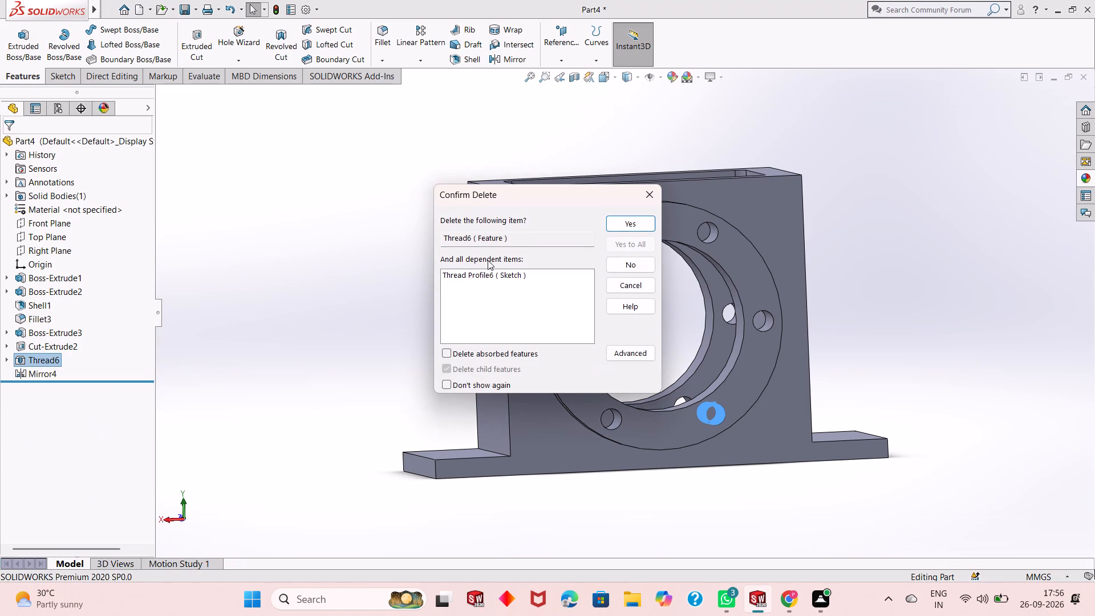
{"action": "left_click", "coordinate": [634, 224]}
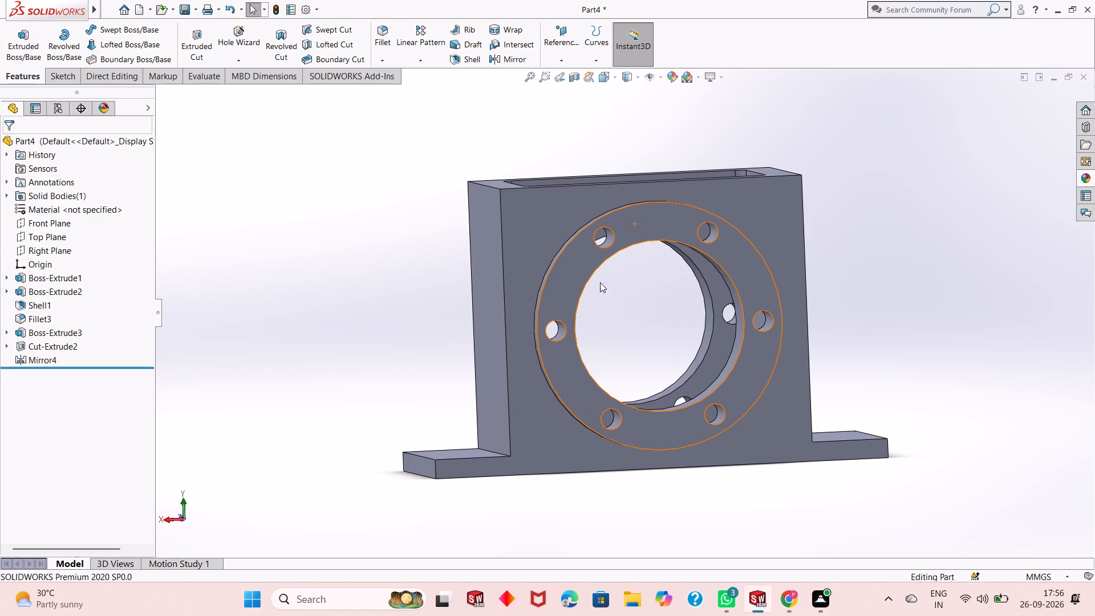
{"action": "left_click", "coordinate": [291, 307]}
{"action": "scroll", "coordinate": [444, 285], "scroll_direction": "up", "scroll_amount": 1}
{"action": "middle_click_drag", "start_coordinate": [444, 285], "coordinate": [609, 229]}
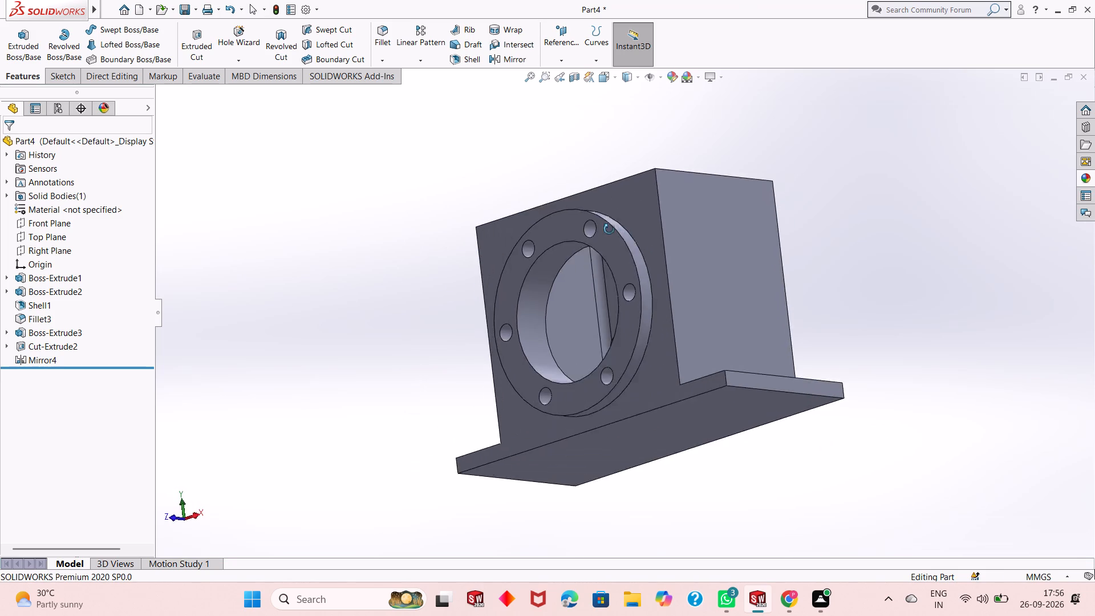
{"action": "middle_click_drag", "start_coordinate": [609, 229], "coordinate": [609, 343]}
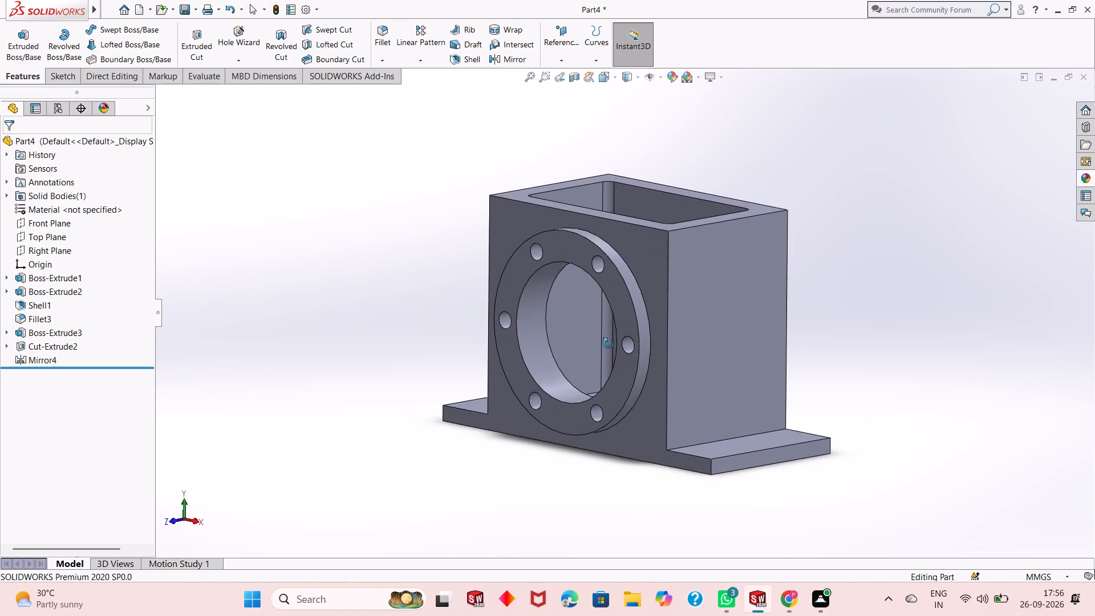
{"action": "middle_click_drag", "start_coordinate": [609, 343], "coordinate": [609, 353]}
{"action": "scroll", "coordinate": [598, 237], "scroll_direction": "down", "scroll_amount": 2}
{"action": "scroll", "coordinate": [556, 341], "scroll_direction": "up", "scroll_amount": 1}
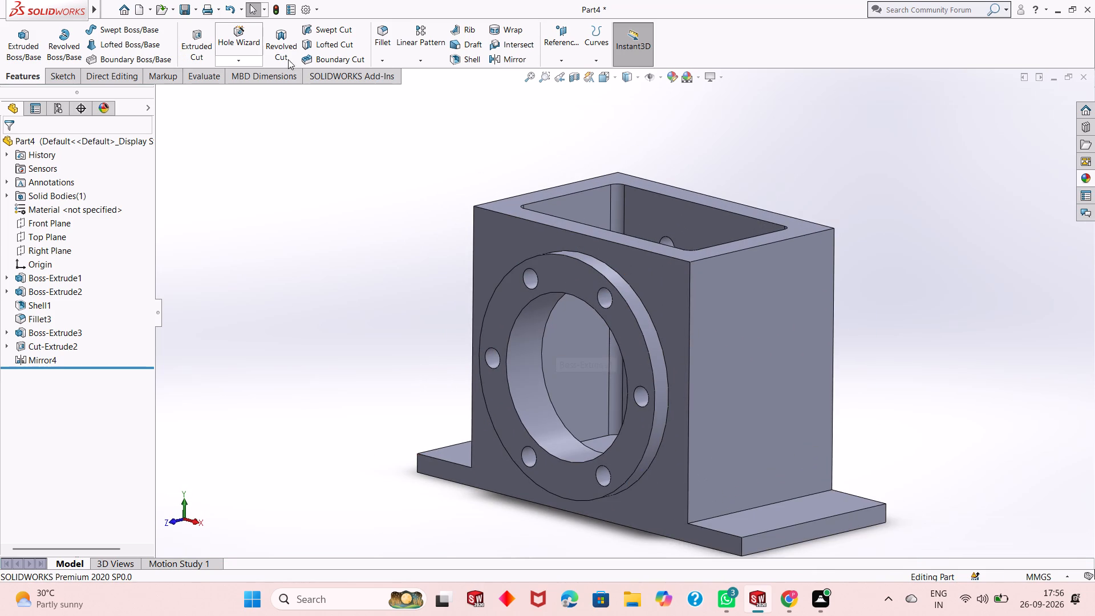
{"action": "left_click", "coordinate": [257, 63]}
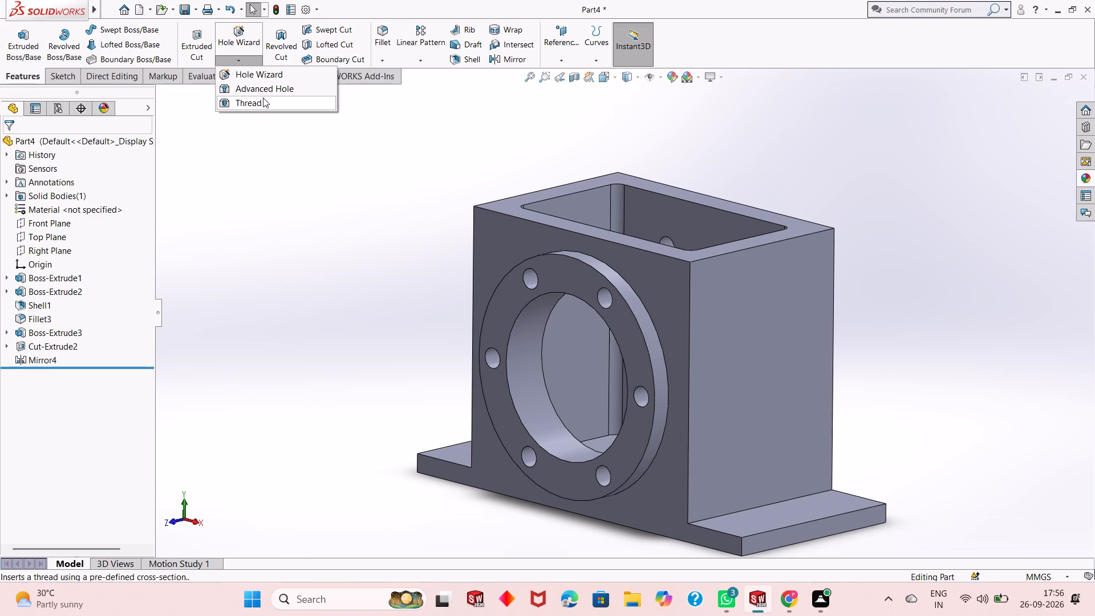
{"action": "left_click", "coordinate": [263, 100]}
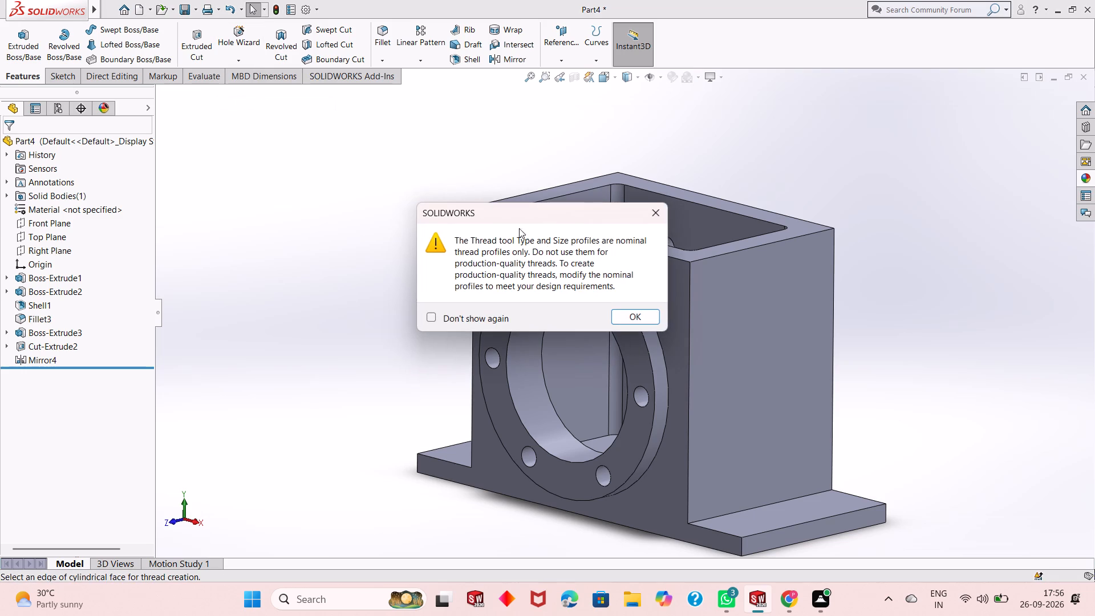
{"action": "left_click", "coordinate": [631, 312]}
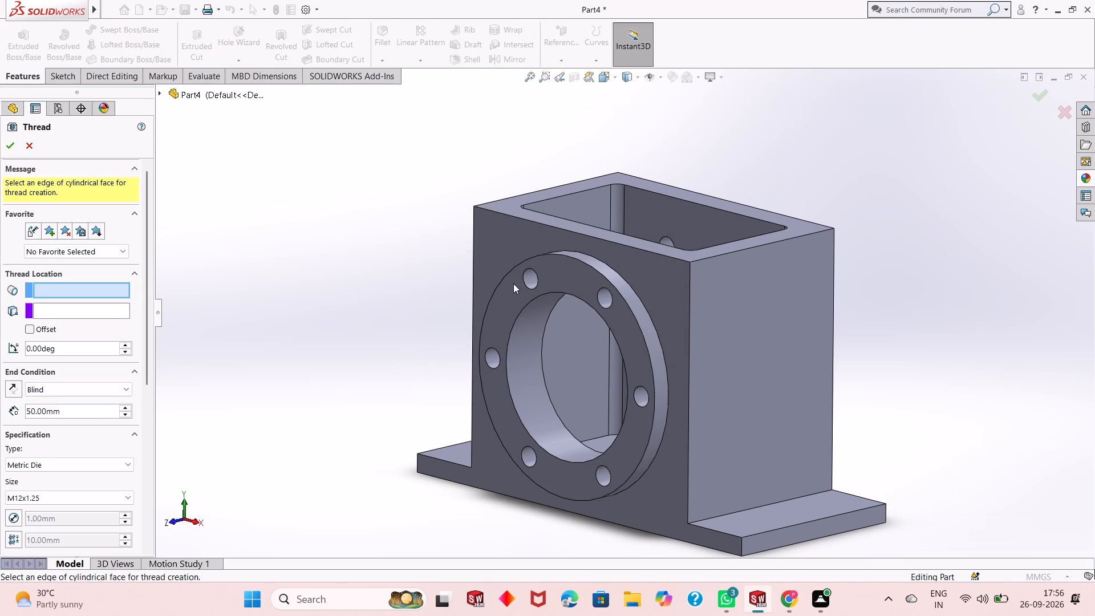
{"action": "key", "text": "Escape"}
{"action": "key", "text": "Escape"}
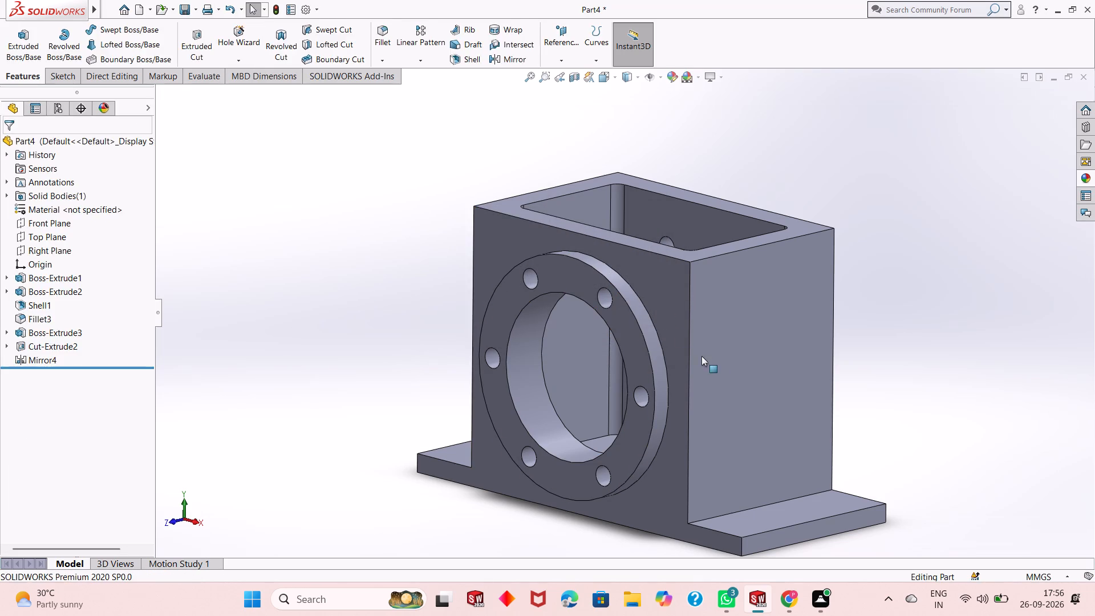
Start a sketch on the block's side wall and draw a horizontal line outward from its bossed-face vertical edge, about 54 mm above the sketch origin.
{"action": "left_click", "coordinate": [712, 362]}
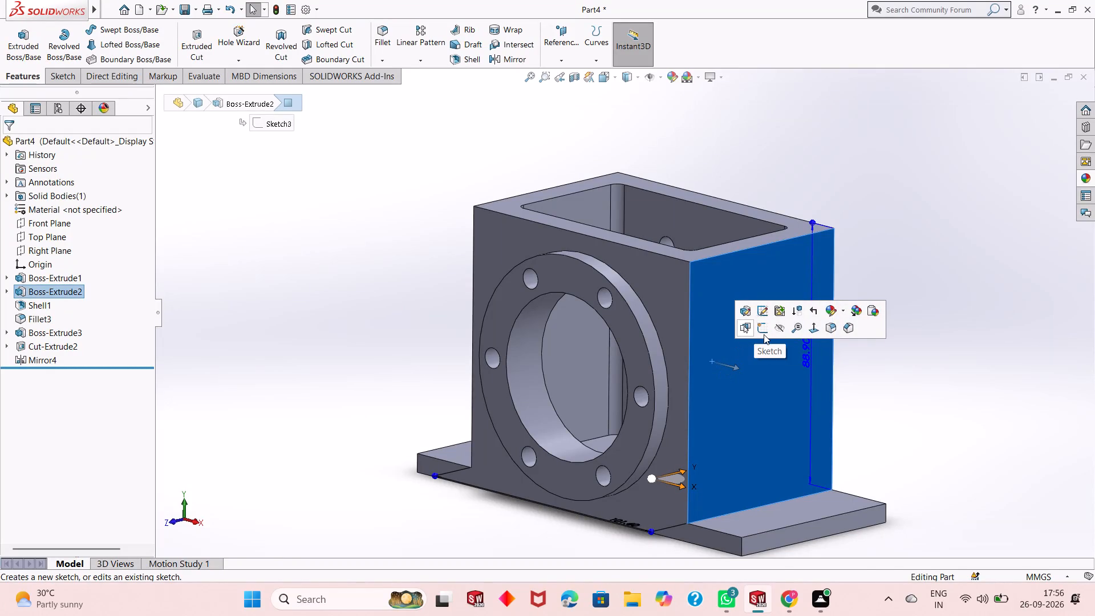
{"action": "left_click", "coordinate": [764, 334]}
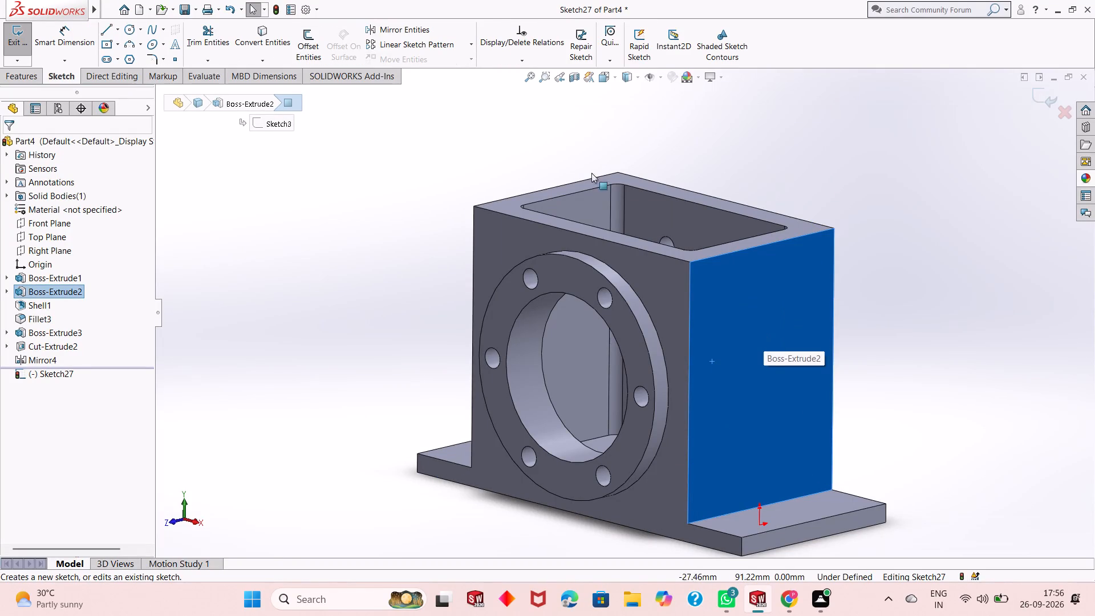
{"action": "left_click", "coordinate": [106, 29]}
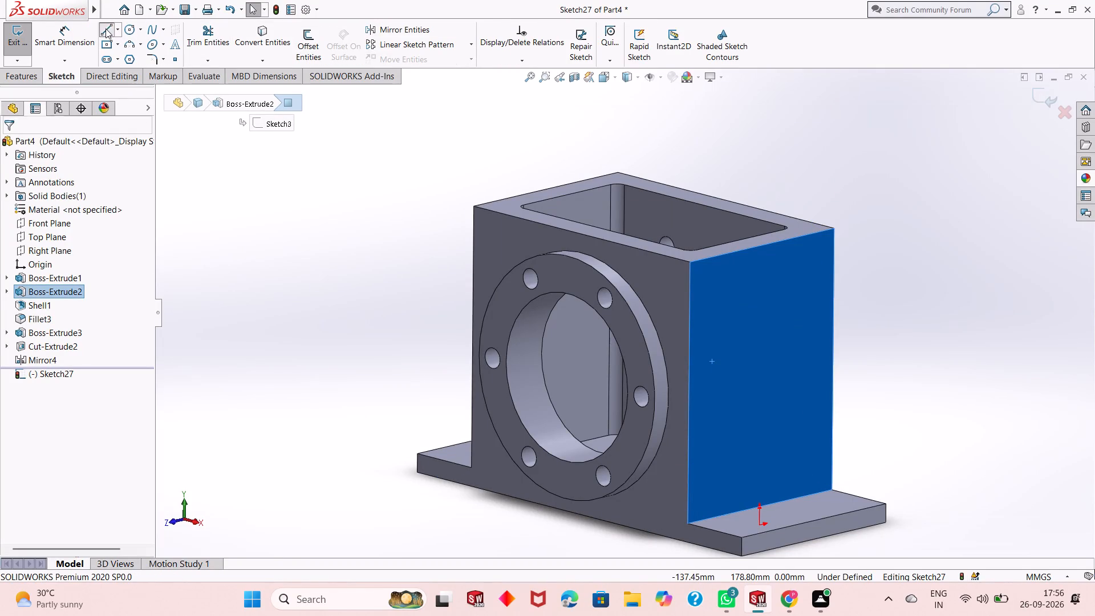
{"action": "left_click", "coordinate": [690, 382]}
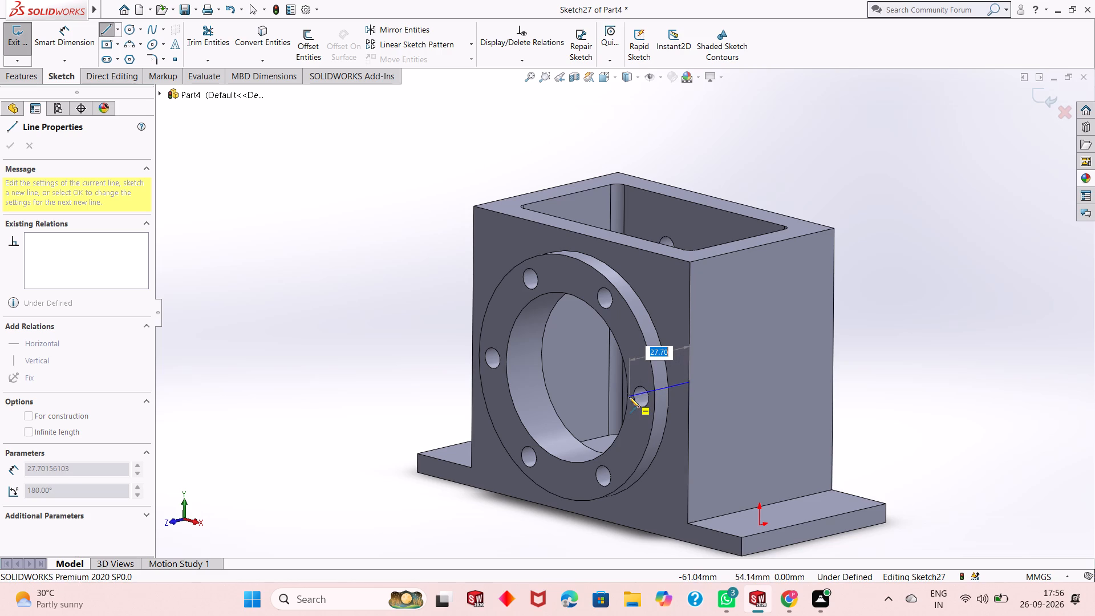
{"action": "left_click", "coordinate": [642, 392]}
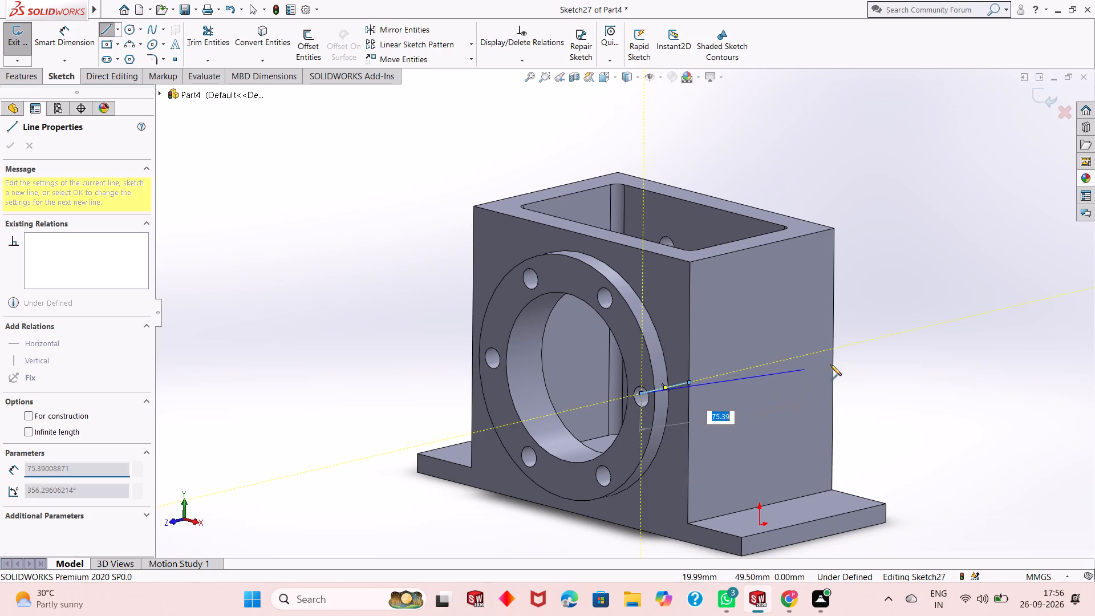
{"action": "middle_click_drag", "start_coordinate": [842, 360], "coordinate": [792, 376]}
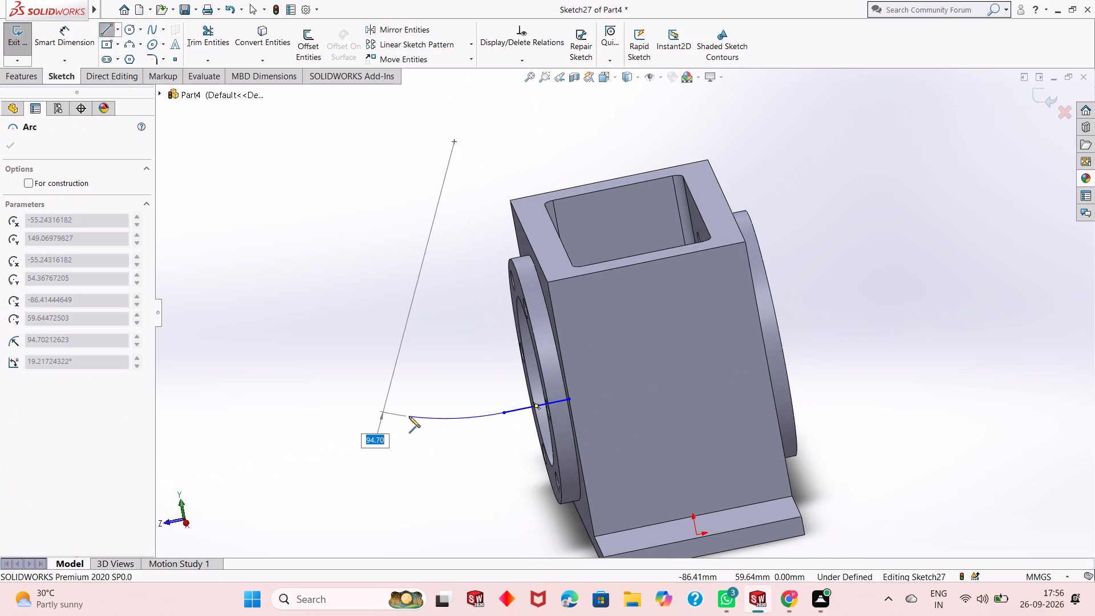
{"action": "key", "text": "Escape"}
{"action": "middle_click_drag", "start_coordinate": [494, 412], "coordinate": [509, 384]}
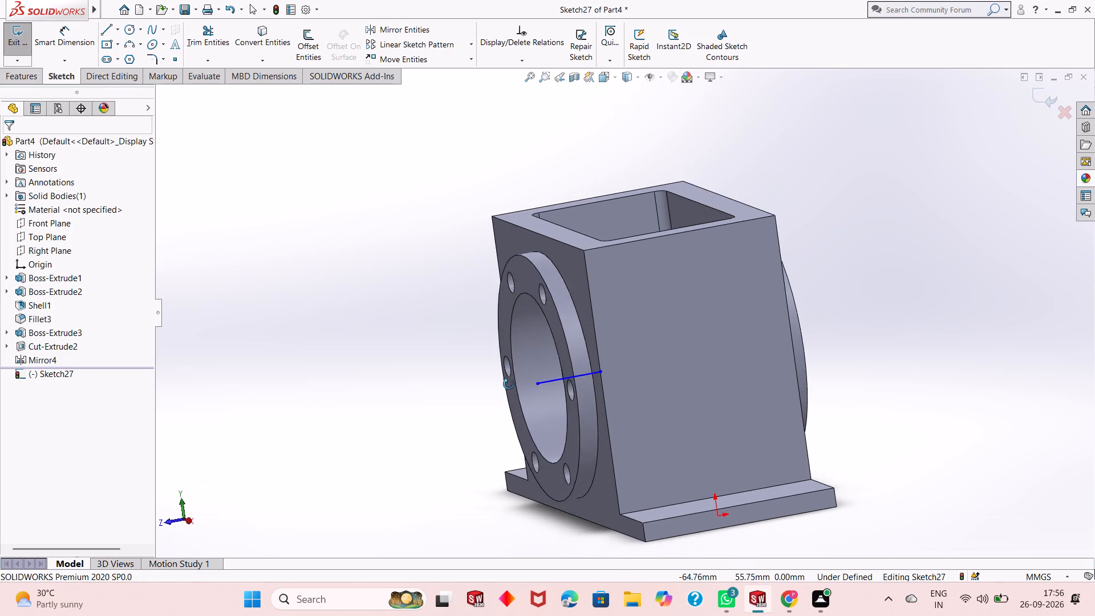
{"action": "middle_click_drag", "start_coordinate": [509, 384], "coordinate": [509, 384]}
Draw a collinear line about 23 mm long outward from the side wall's opposite vertical edge and finish the sketch.
{"action": "left_click", "coordinate": [102, 34]}
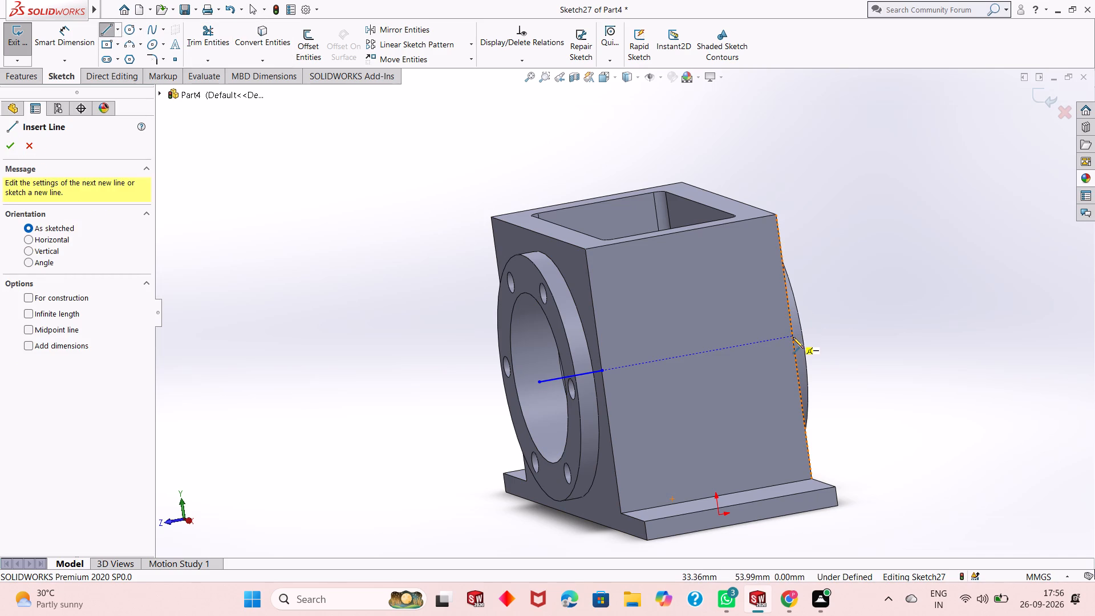
{"action": "left_click", "coordinate": [793, 337]}
{"action": "left_click", "coordinate": [860, 326]}
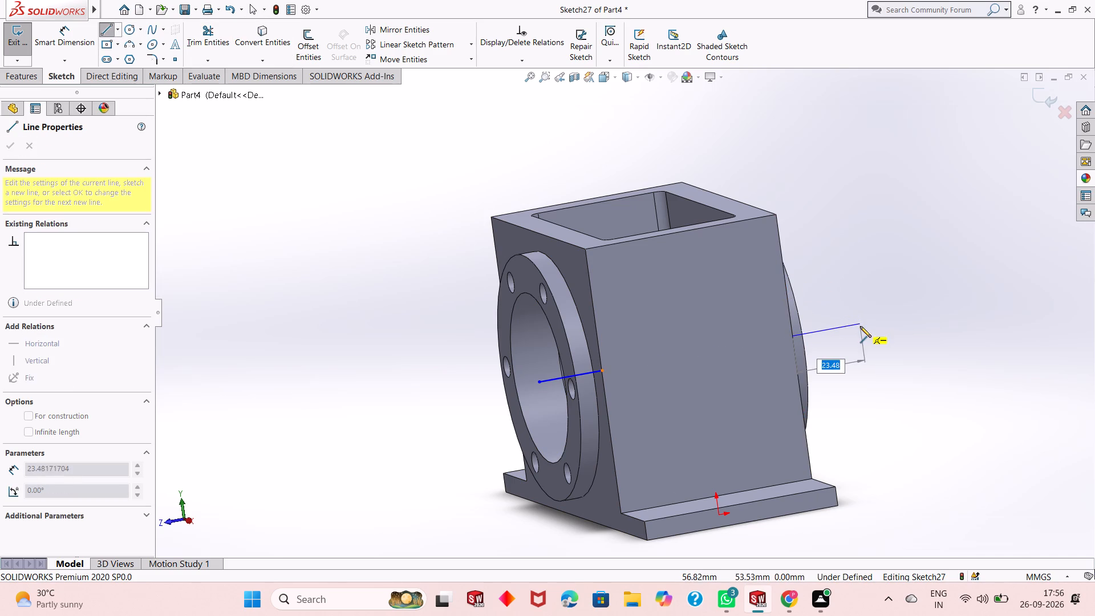
{"action": "right_click", "coordinate": [860, 326]}
{"action": "left_click", "coordinate": [871, 333]}
{"action": "middle_click_drag", "start_coordinate": [871, 303], "coordinate": [850, 315]}
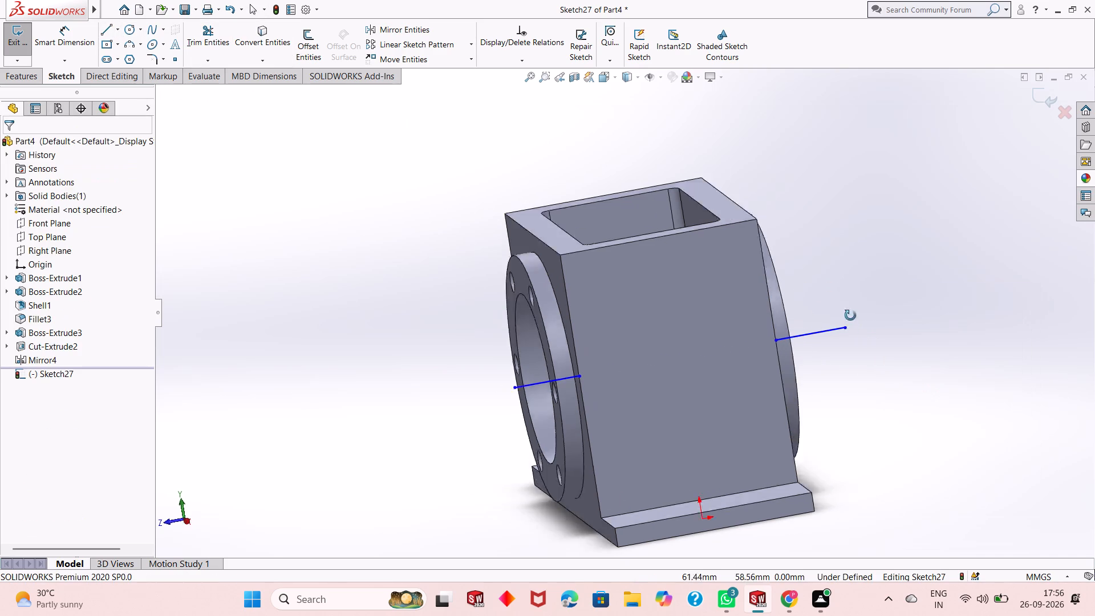
{"action": "middle_click_drag", "start_coordinate": [850, 315], "coordinate": [907, 293]}
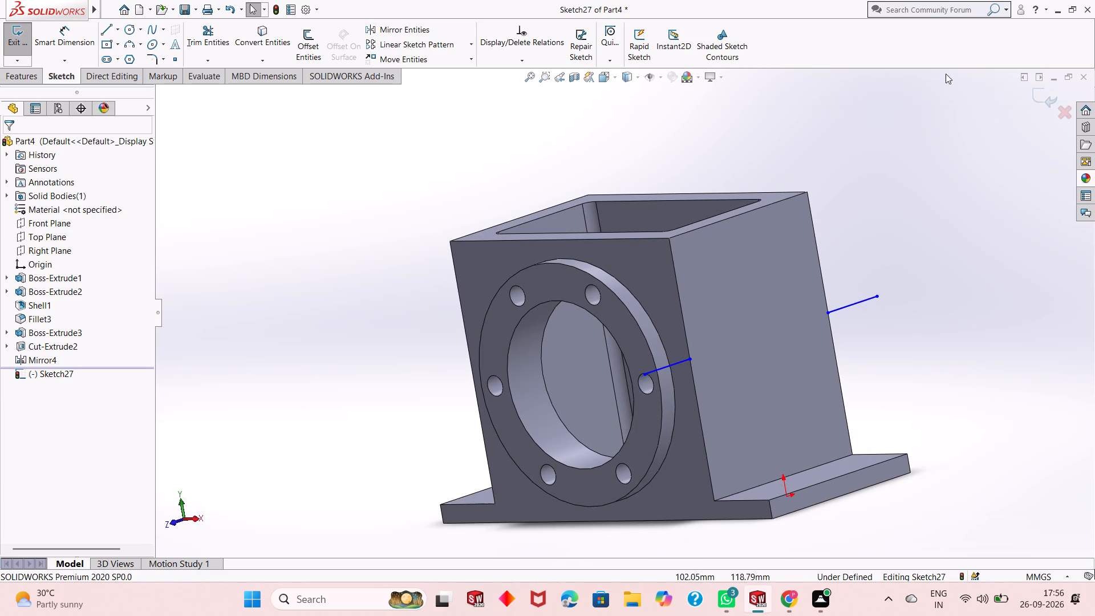
{"action": "left_click", "coordinate": [1047, 98]}
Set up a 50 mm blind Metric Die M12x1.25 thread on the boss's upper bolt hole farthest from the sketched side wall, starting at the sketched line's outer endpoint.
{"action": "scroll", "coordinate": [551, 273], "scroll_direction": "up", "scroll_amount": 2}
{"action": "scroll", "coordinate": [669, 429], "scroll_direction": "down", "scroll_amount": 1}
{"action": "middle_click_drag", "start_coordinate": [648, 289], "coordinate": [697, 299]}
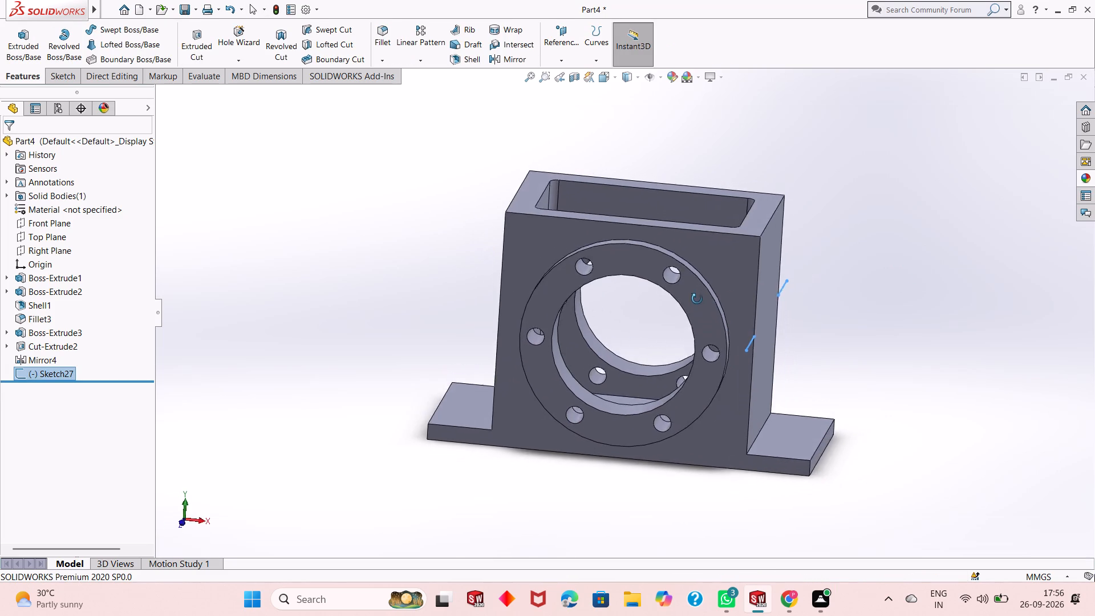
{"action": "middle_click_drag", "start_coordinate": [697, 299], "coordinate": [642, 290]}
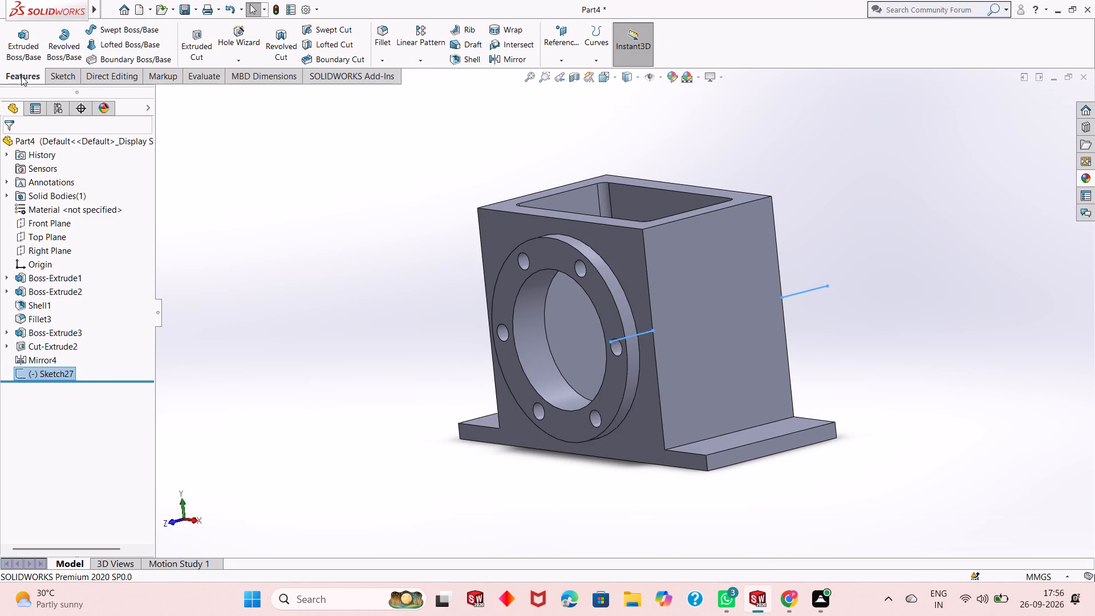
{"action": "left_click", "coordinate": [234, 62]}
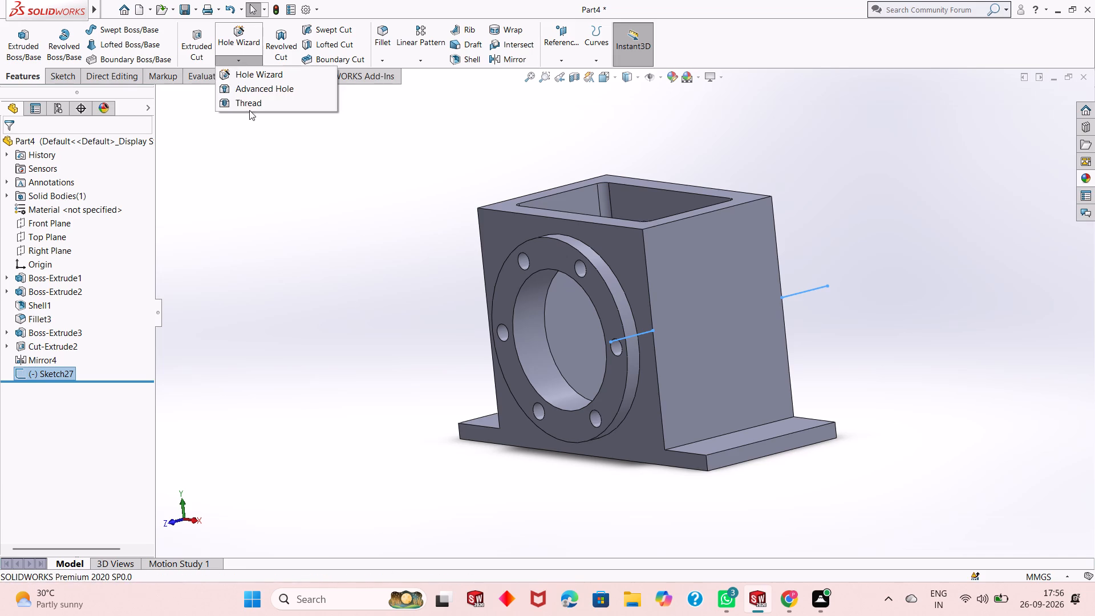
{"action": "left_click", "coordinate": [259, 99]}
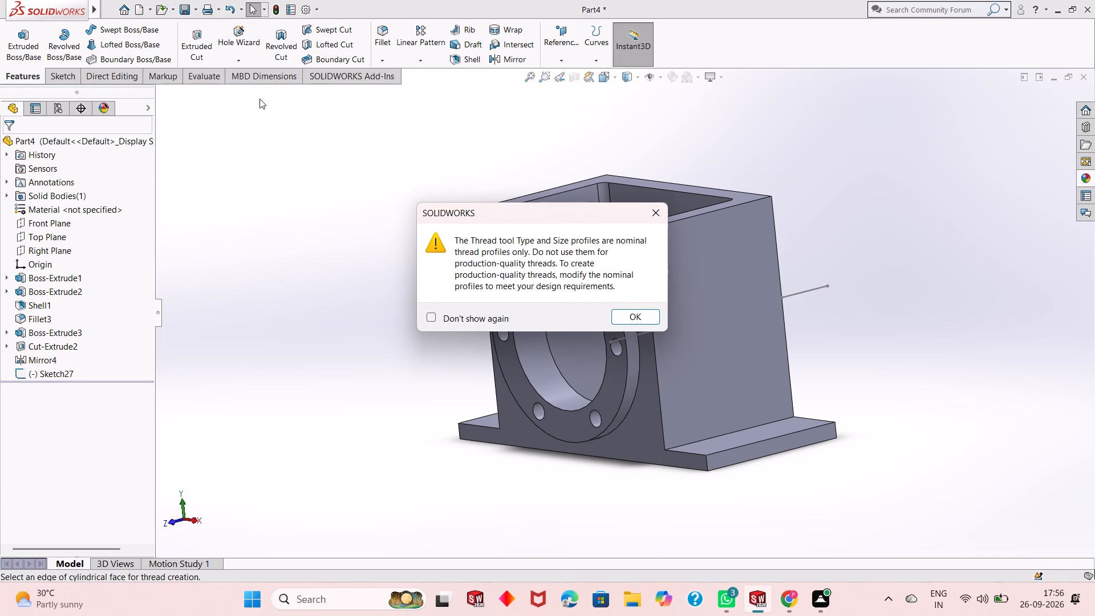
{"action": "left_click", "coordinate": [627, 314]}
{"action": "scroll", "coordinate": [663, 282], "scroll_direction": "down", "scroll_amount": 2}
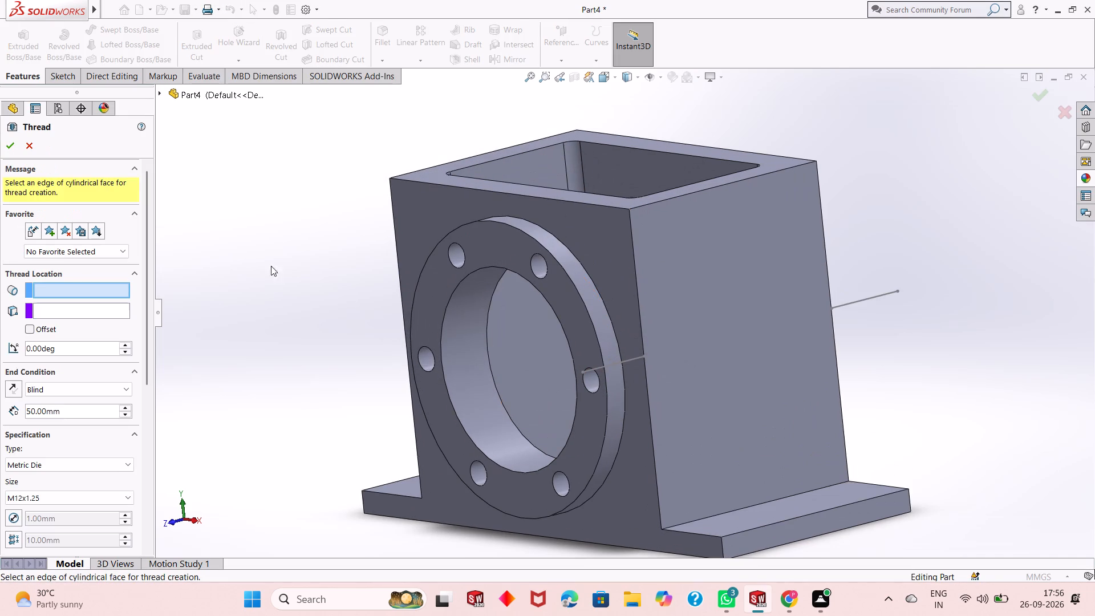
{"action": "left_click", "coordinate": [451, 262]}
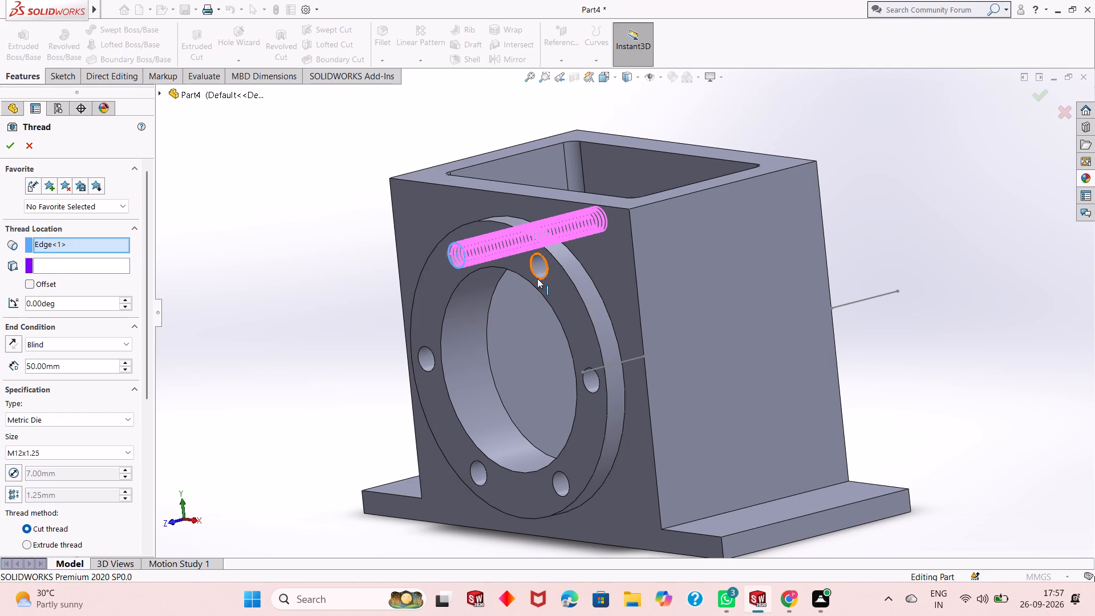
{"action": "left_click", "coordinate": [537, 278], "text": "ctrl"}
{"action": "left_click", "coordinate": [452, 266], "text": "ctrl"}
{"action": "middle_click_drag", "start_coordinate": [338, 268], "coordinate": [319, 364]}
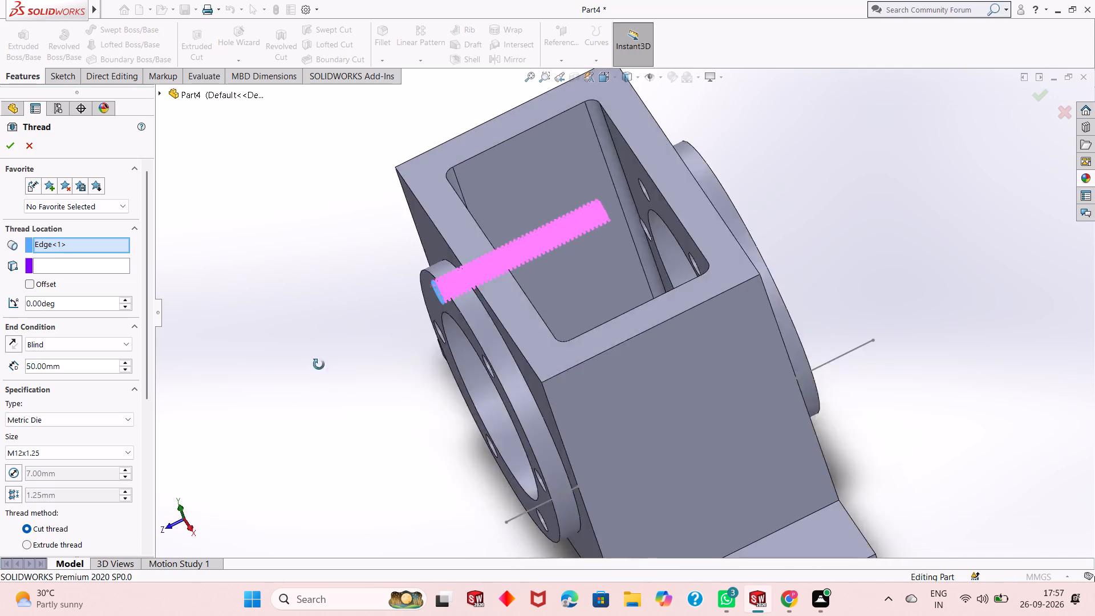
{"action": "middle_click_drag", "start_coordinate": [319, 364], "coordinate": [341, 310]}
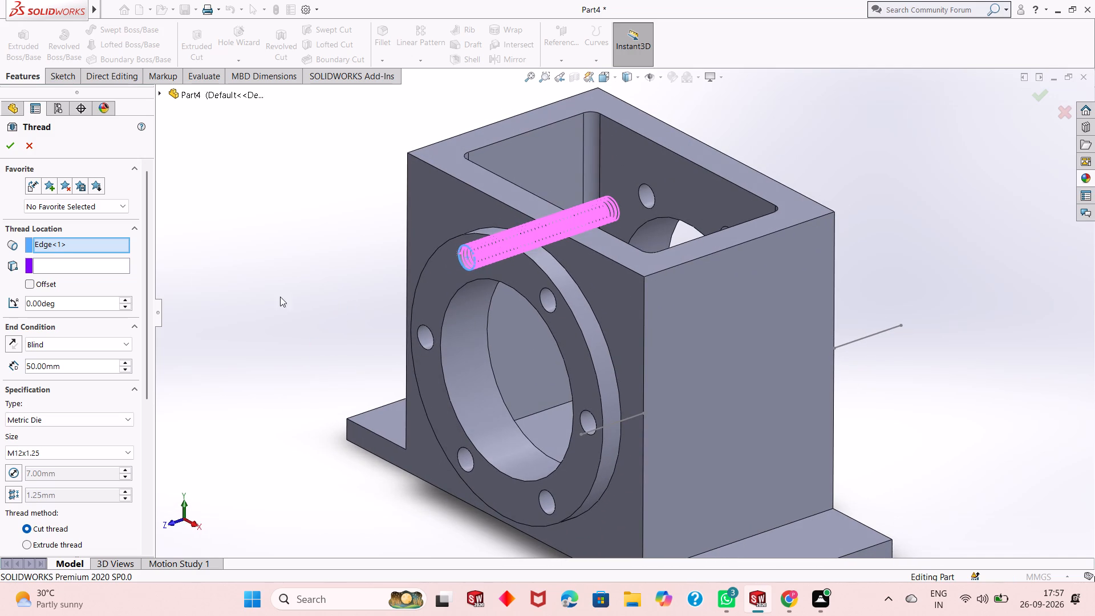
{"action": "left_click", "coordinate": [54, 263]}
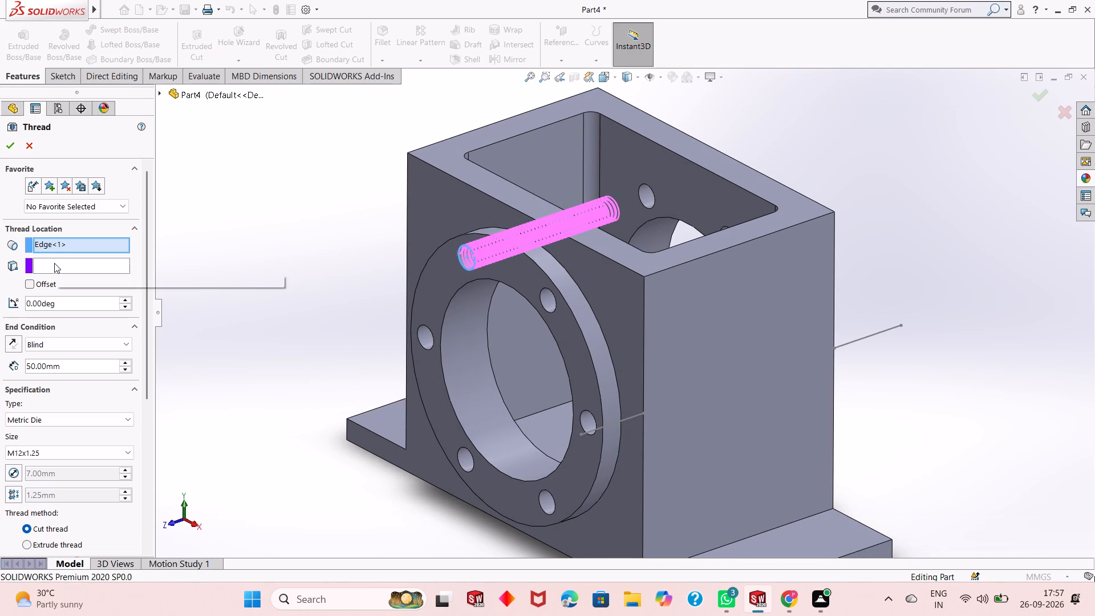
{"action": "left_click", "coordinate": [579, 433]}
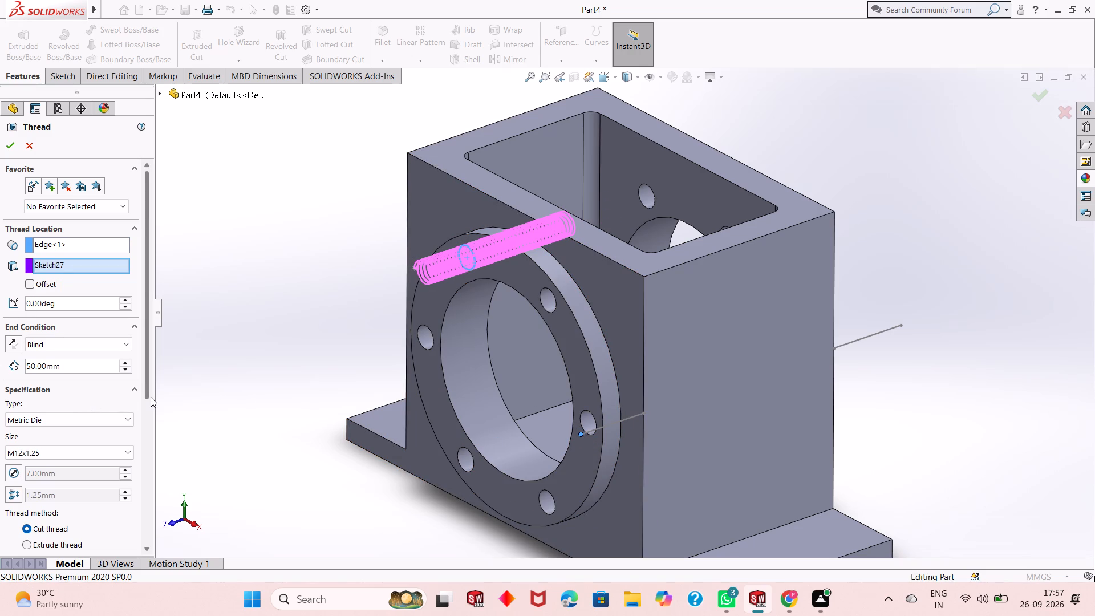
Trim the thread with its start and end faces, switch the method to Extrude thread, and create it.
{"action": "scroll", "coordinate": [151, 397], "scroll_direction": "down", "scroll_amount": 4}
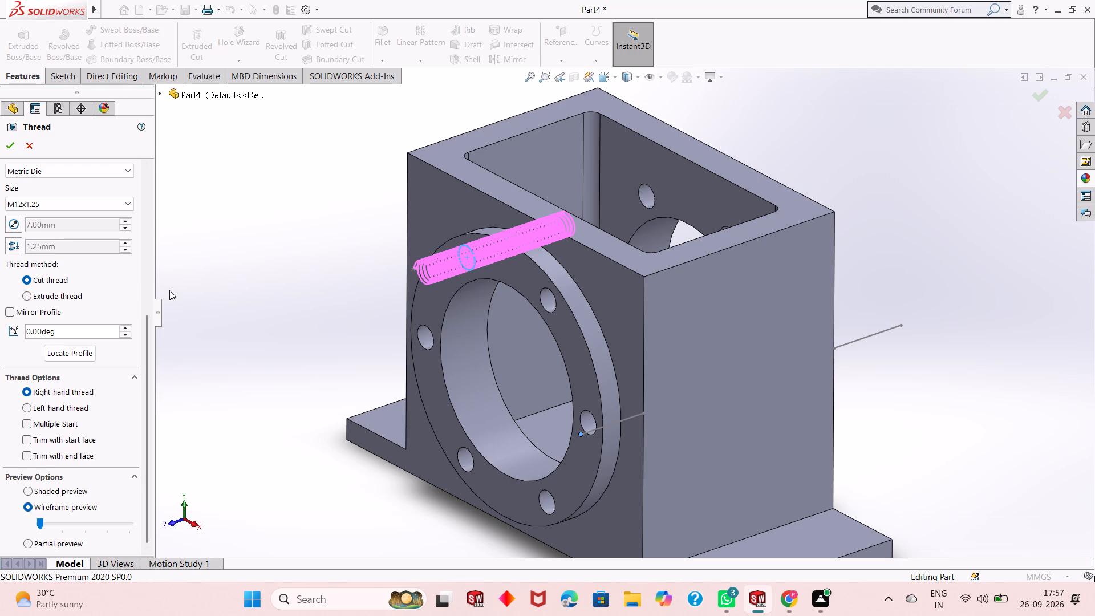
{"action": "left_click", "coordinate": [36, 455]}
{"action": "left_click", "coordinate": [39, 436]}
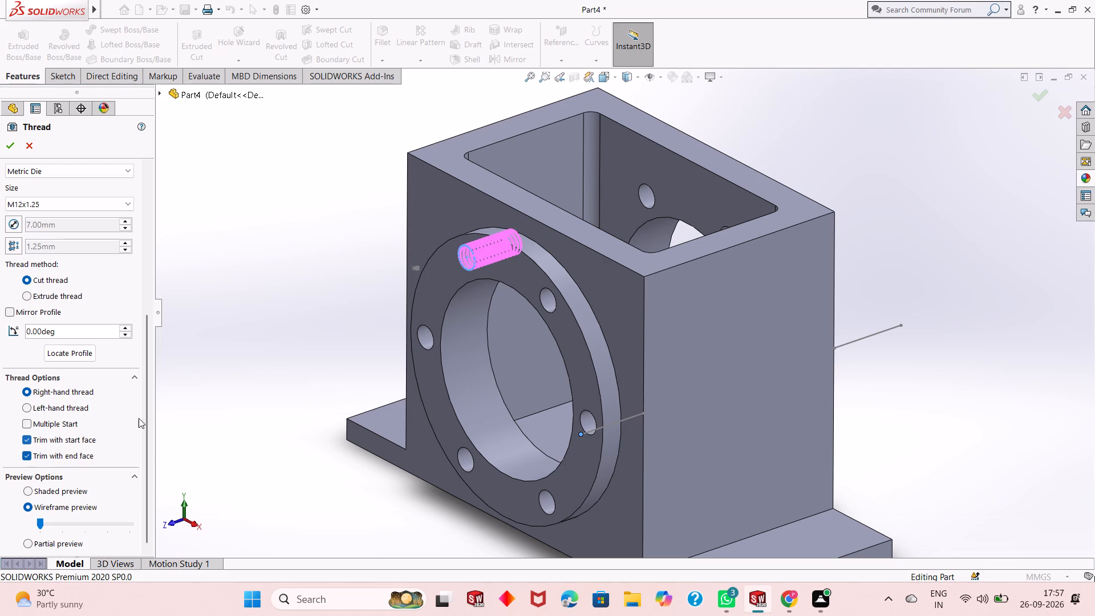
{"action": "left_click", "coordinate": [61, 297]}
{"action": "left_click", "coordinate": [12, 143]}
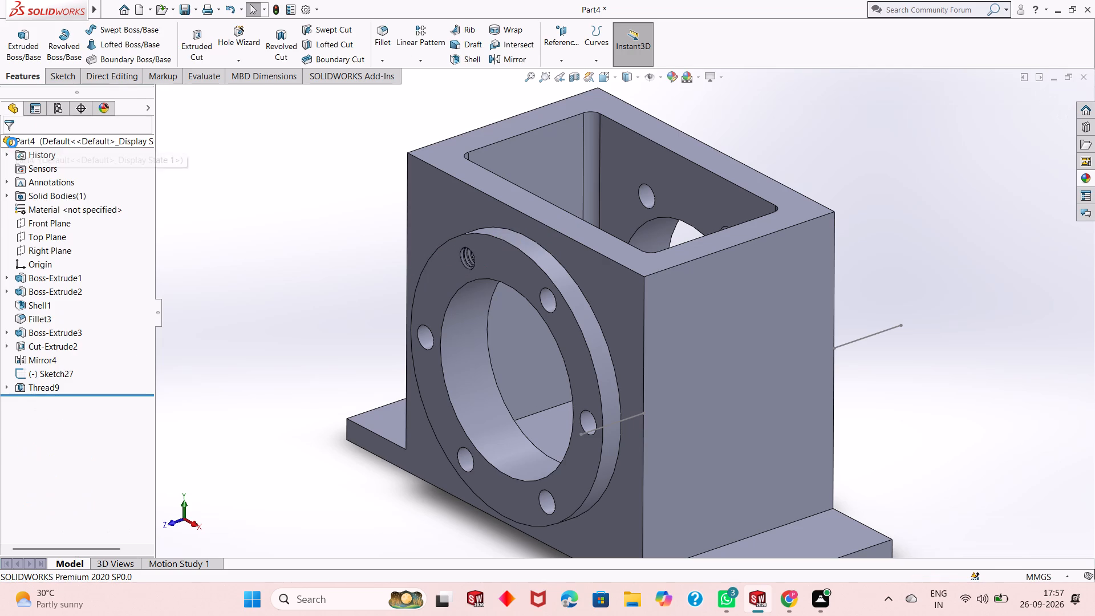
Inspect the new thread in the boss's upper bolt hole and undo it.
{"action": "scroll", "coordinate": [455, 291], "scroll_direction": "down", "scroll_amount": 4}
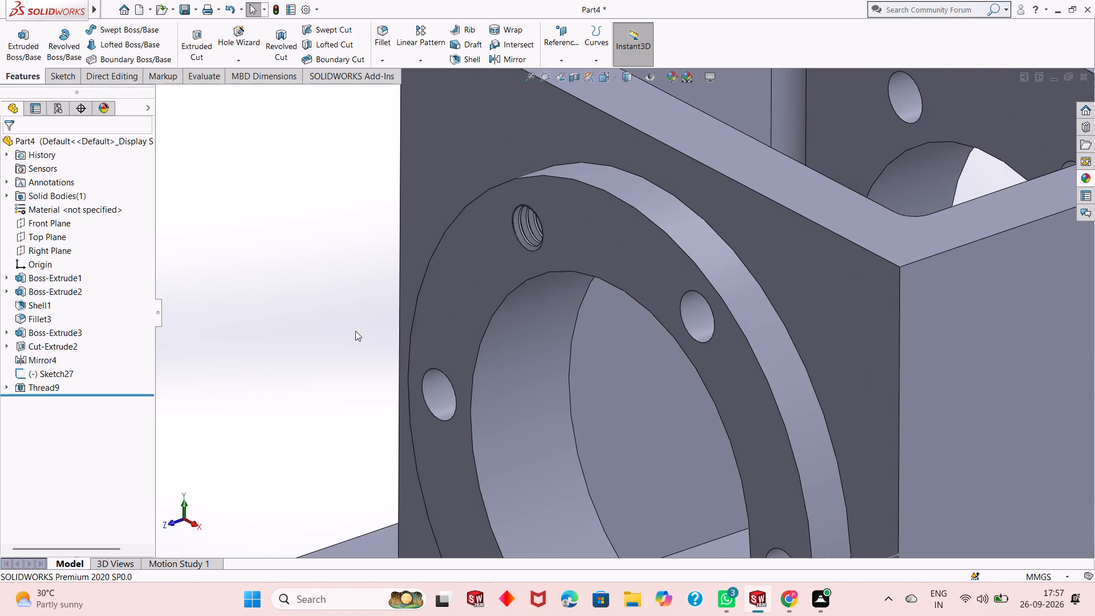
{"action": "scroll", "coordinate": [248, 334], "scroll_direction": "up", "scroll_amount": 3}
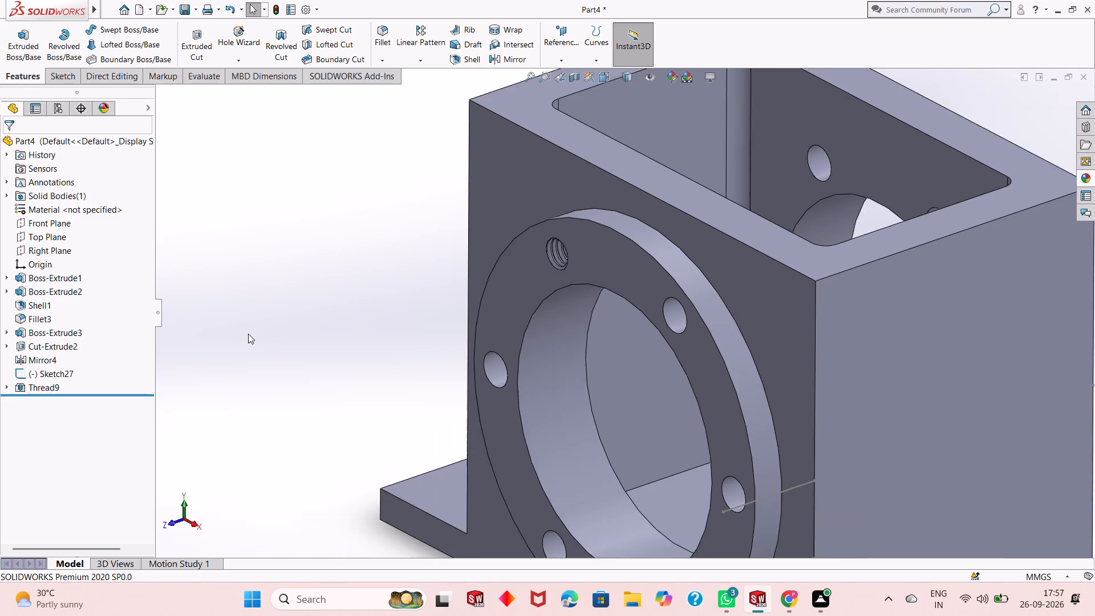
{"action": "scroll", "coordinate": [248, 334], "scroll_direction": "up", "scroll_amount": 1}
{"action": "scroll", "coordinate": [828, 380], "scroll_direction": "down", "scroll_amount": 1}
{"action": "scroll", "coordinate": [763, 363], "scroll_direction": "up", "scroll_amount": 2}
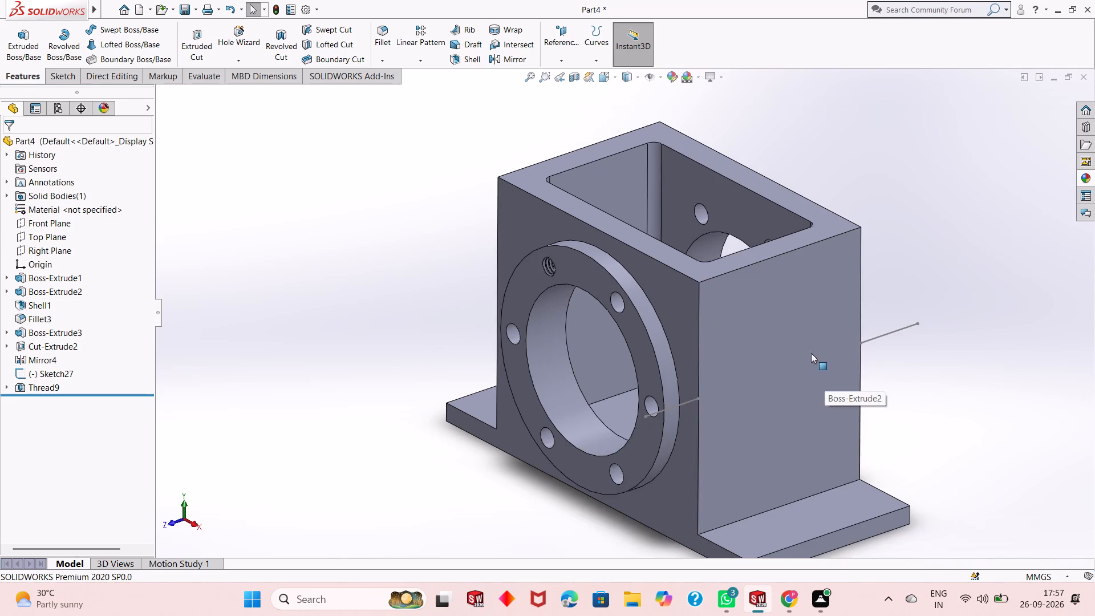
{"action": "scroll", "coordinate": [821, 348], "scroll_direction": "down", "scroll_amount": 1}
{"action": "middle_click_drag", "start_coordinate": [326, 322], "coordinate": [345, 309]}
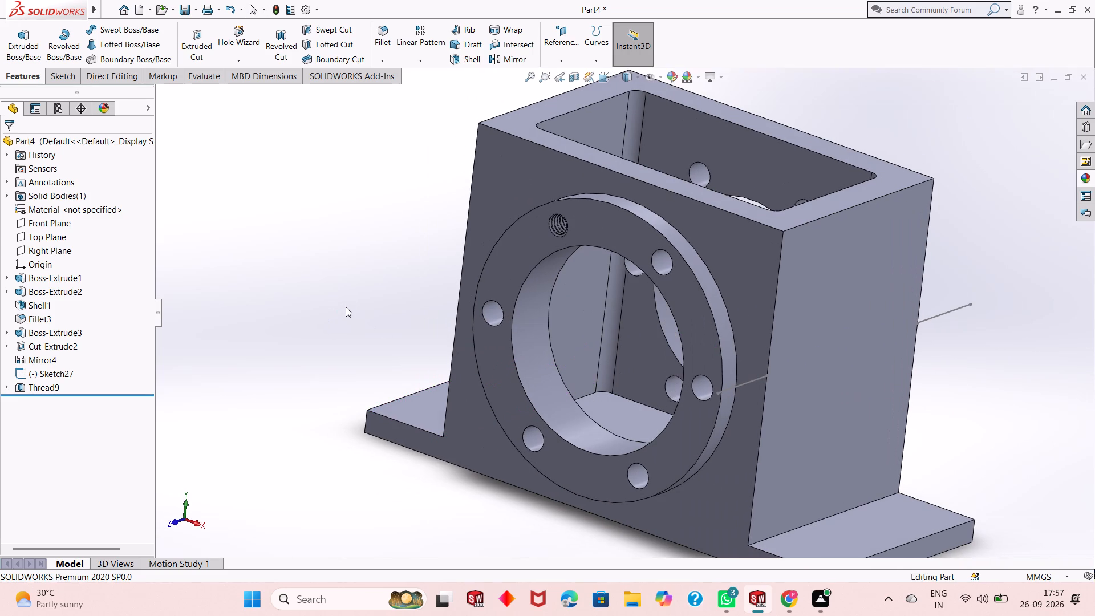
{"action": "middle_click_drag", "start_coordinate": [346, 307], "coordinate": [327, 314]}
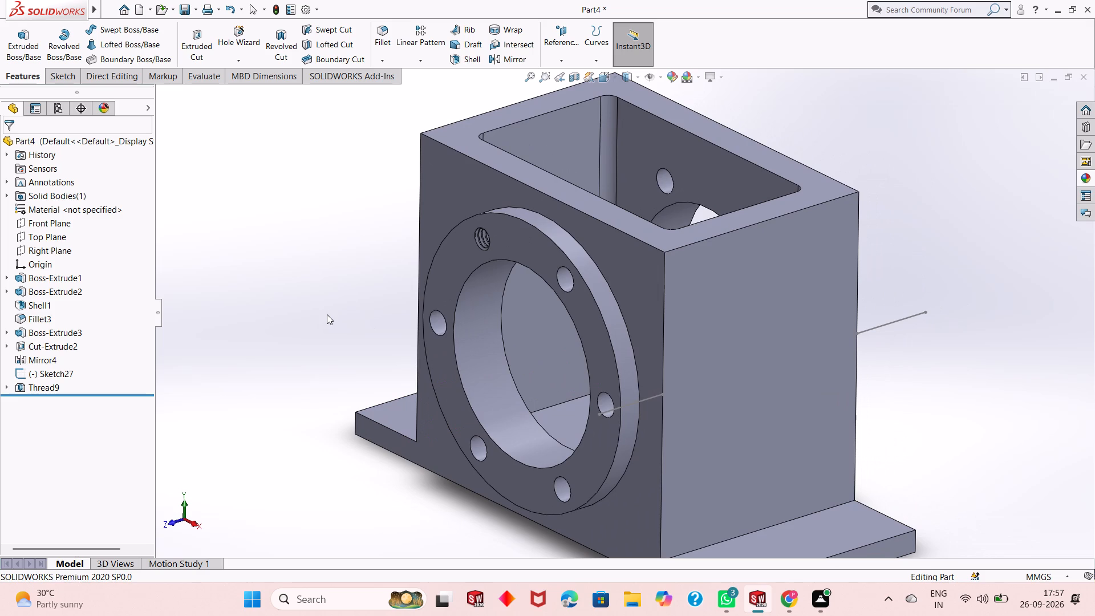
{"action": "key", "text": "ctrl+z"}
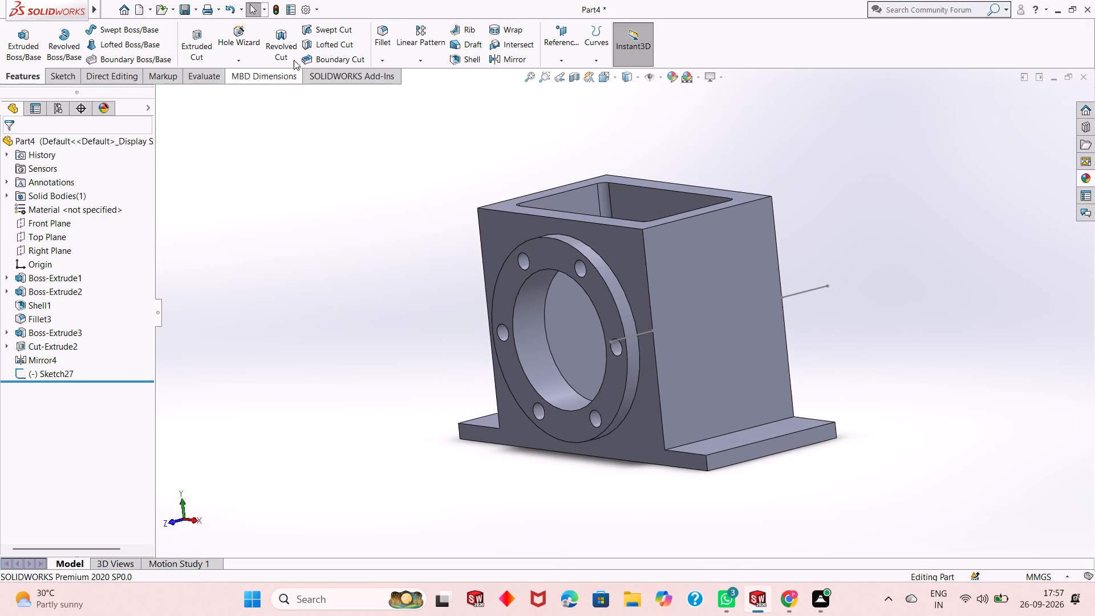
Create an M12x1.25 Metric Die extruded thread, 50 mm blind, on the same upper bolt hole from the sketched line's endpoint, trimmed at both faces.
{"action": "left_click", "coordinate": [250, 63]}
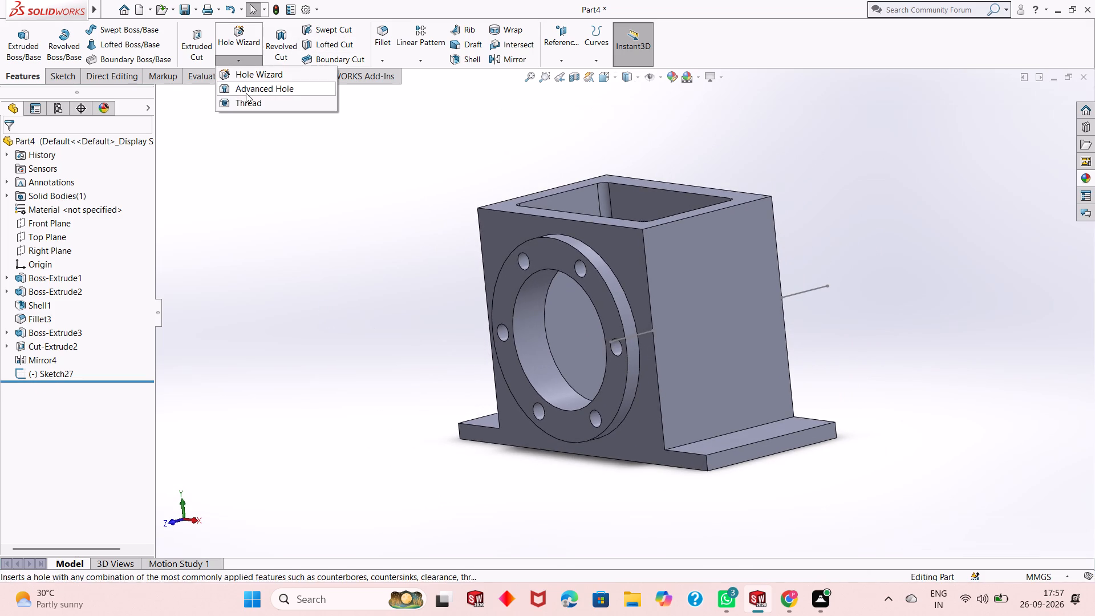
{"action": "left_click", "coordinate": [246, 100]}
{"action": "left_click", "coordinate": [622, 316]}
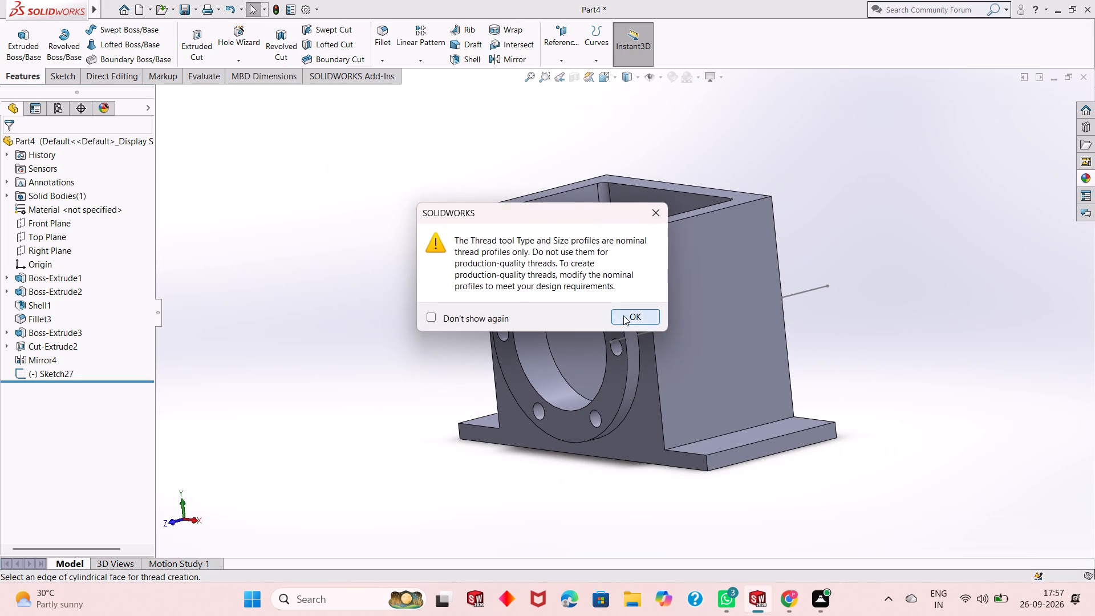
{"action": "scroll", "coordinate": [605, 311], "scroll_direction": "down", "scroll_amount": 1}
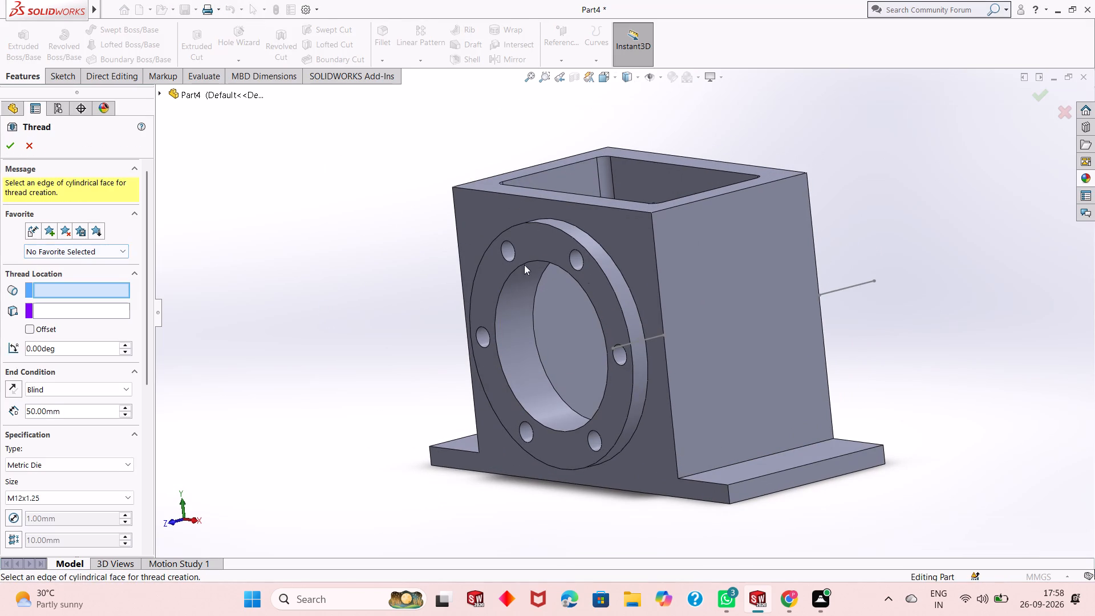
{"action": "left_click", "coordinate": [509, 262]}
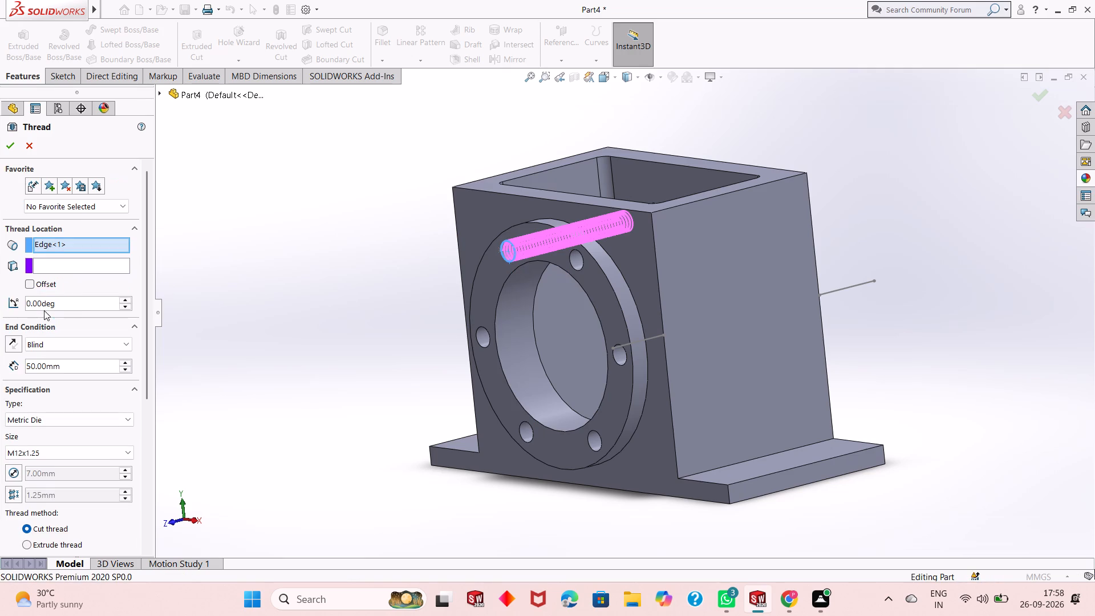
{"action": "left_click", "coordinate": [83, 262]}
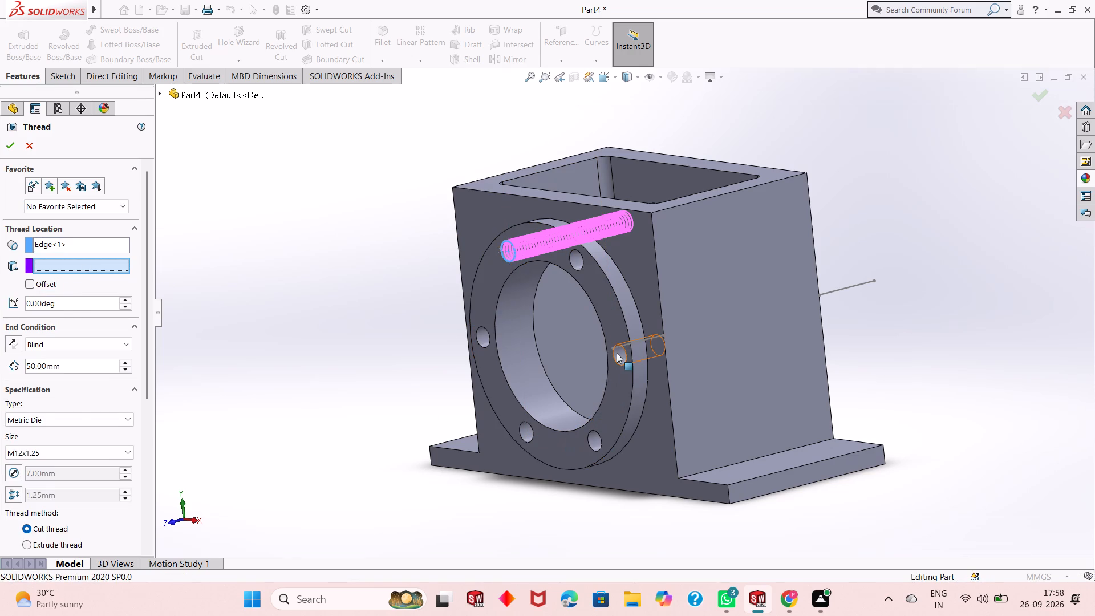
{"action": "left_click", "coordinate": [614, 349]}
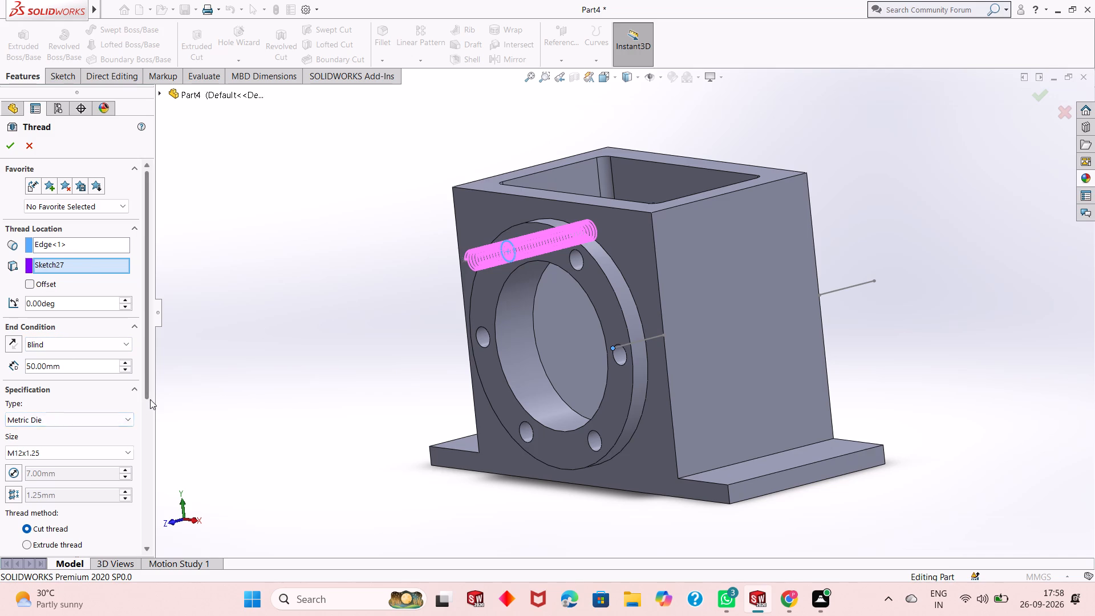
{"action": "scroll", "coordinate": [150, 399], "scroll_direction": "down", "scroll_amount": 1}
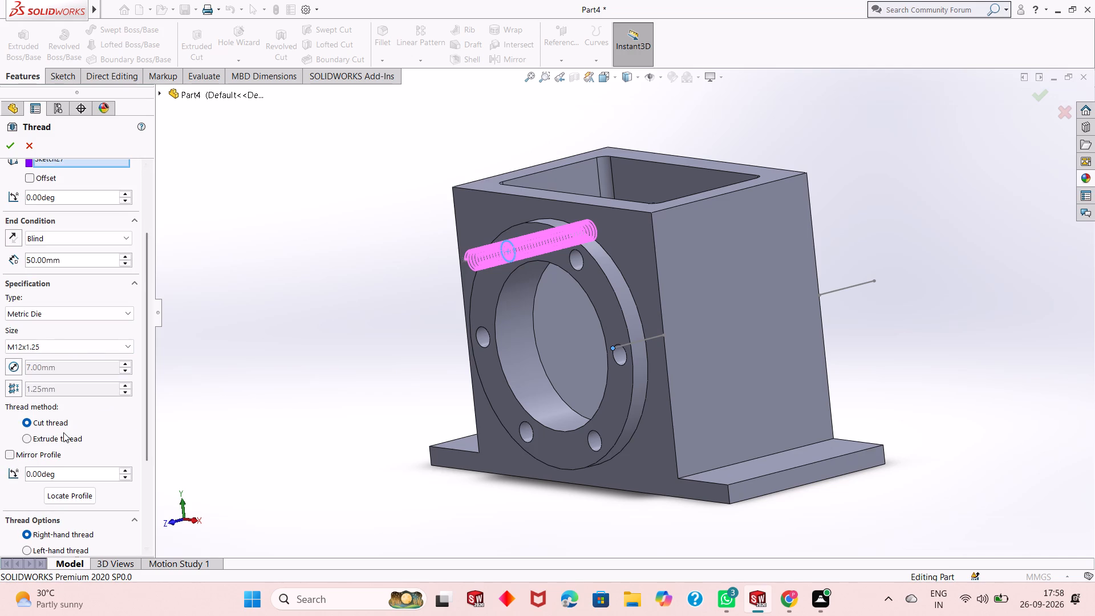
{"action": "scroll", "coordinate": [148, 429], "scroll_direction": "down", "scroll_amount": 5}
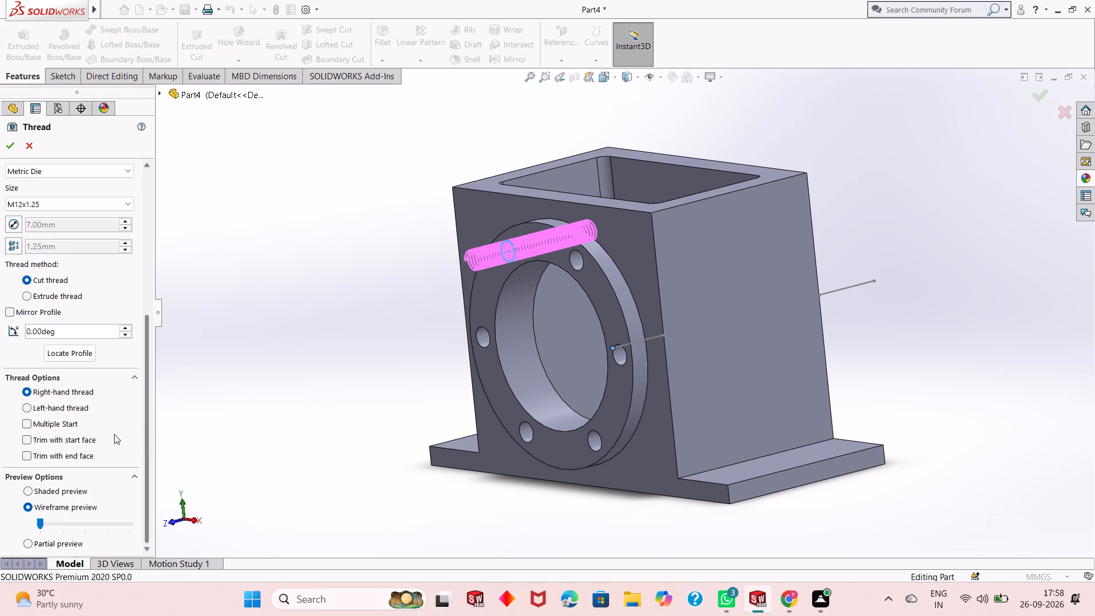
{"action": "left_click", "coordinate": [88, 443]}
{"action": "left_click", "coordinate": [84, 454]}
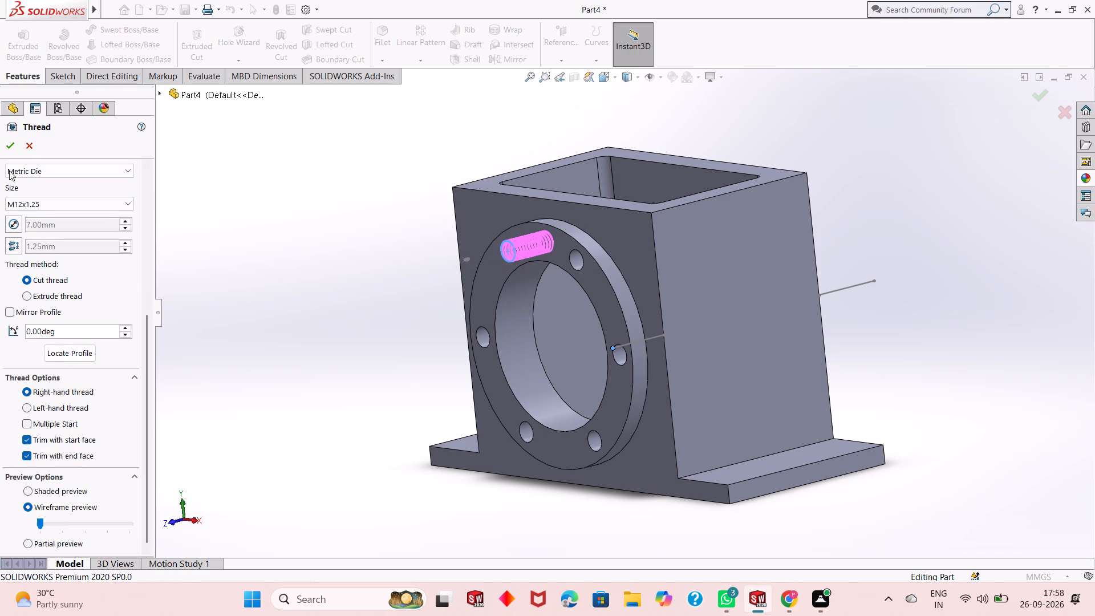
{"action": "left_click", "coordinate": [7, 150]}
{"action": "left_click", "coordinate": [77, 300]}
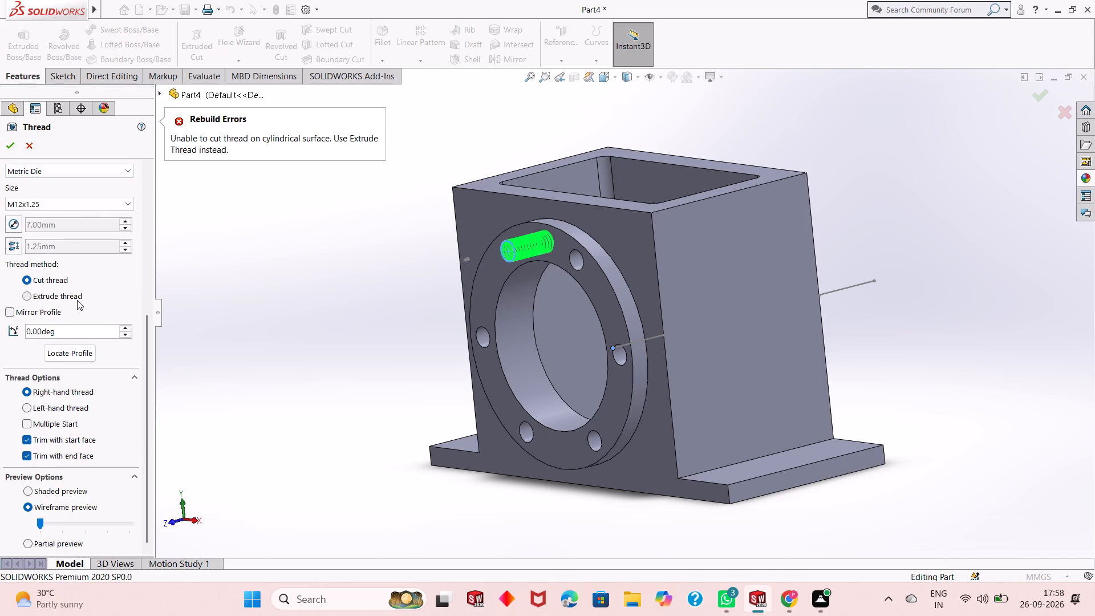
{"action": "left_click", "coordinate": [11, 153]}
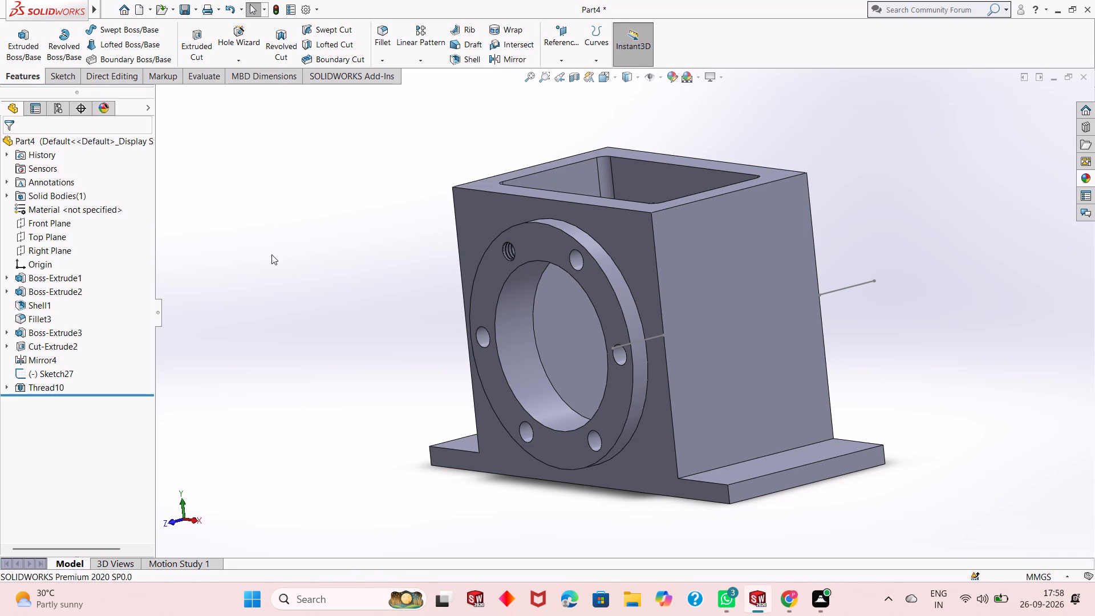
Undo the second thread and the reference-line sketch on the block's side wall.
{"action": "key", "text": "Escape"}
{"action": "key", "text": "ctrl+z"}
{"action": "key", "text": "ctrl+z"}
{"action": "key", "text": "ctrl+z"}
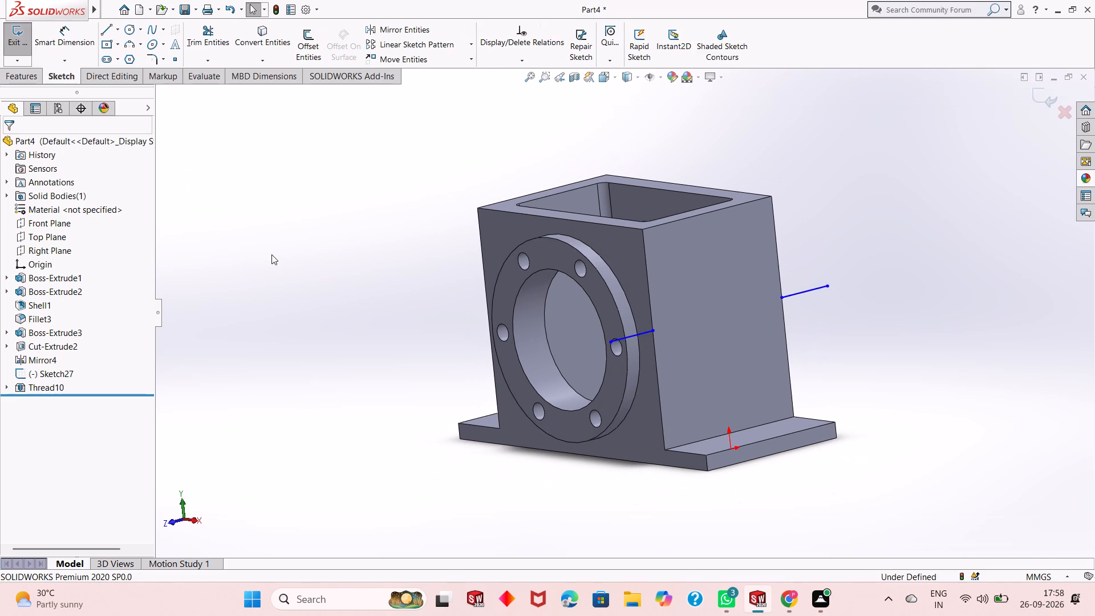
{"action": "key", "text": "ctrl+z"}
{"action": "key", "text": "ctrl+z"}
{"action": "key", "text": "ctrl+z"}
{"action": "key", "text": "ctrl+z"}
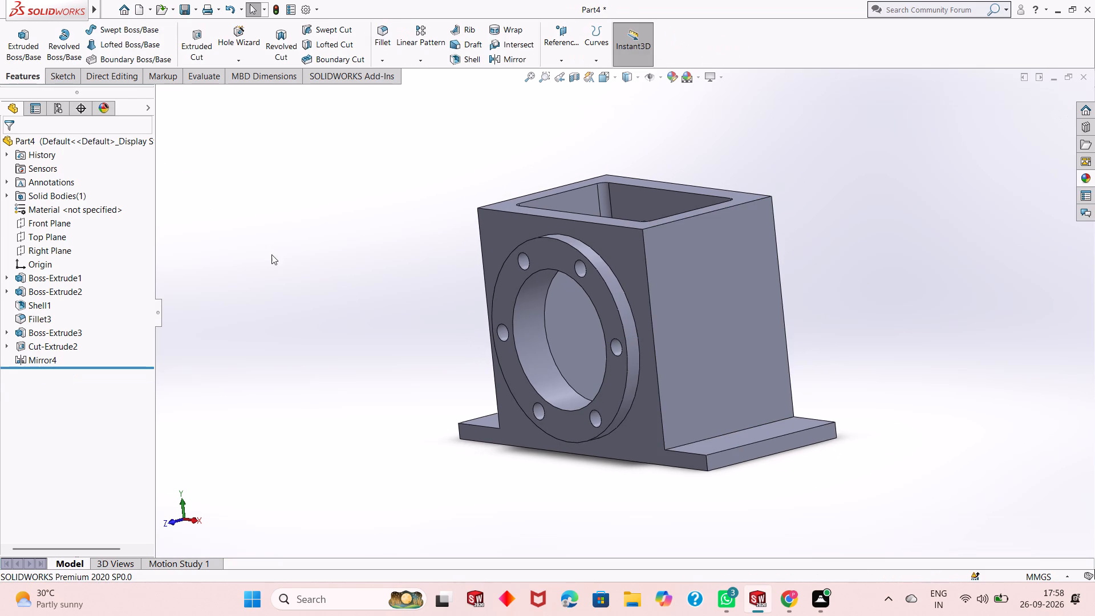
Undo the earlier deletions to restore all six bolt-hole threads, Thread1 through Thread6.
{"action": "key", "text": "ctrl+z"}
{"action": "key", "text": "ctrl+z"}
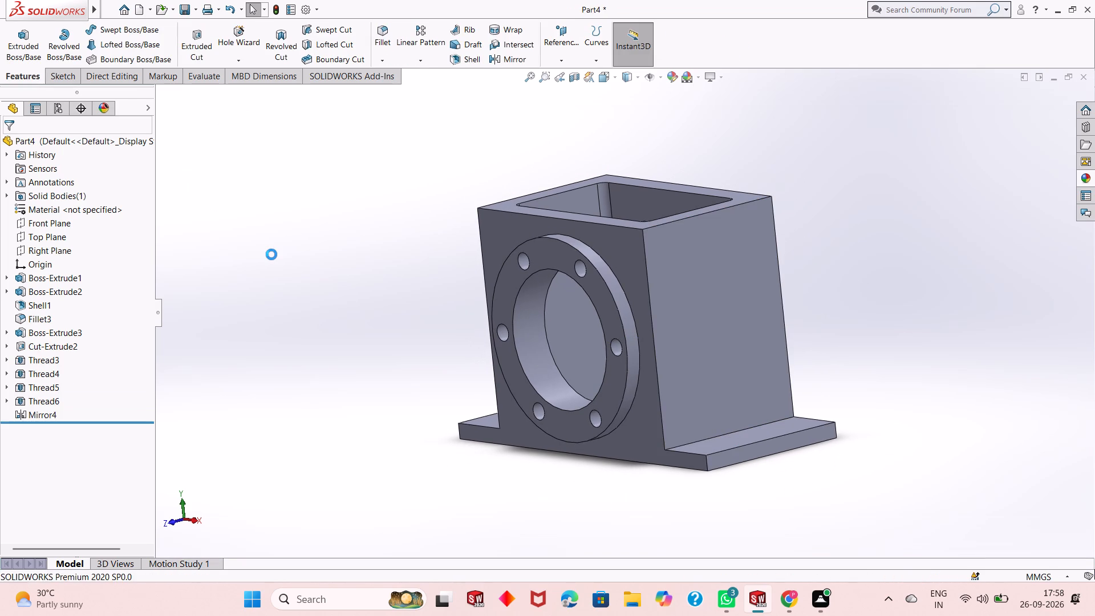
{"action": "key", "text": "ctrl+z"}
{"action": "key", "text": "ctrl+z"}
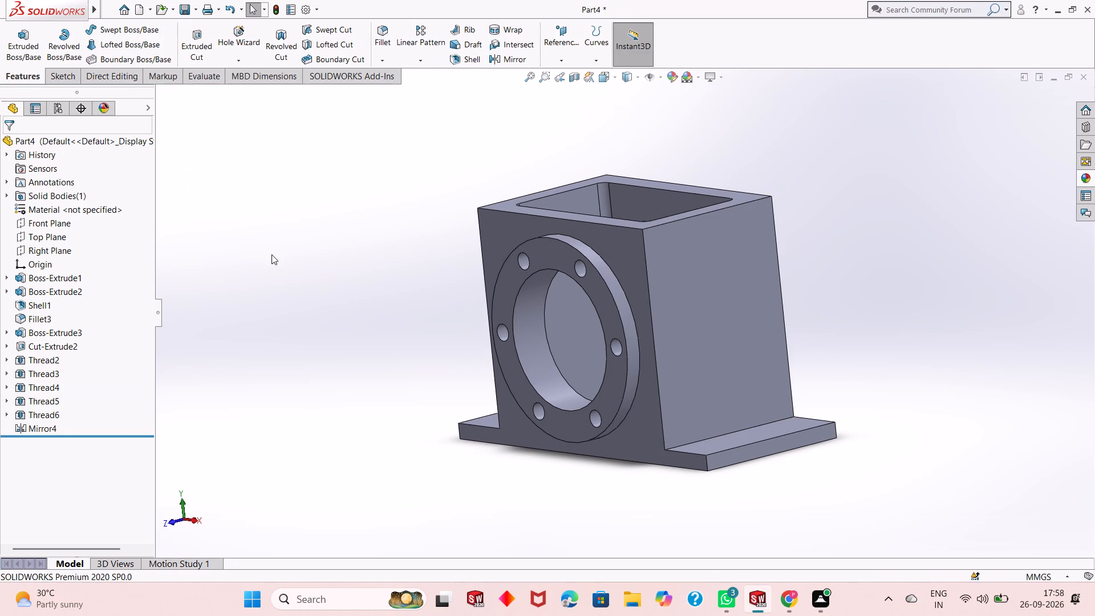
{"action": "key", "text": "ctrl+z"}
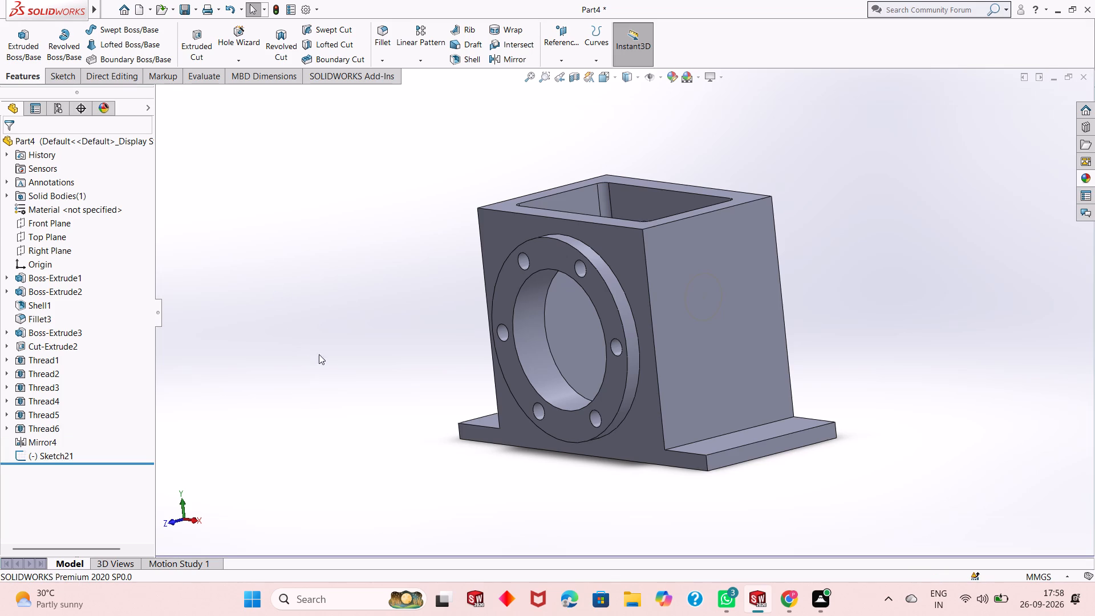
Delete the leftover circle sketch, Sketch21, from the block's side wall.
{"action": "right_click", "coordinate": [60, 456]}
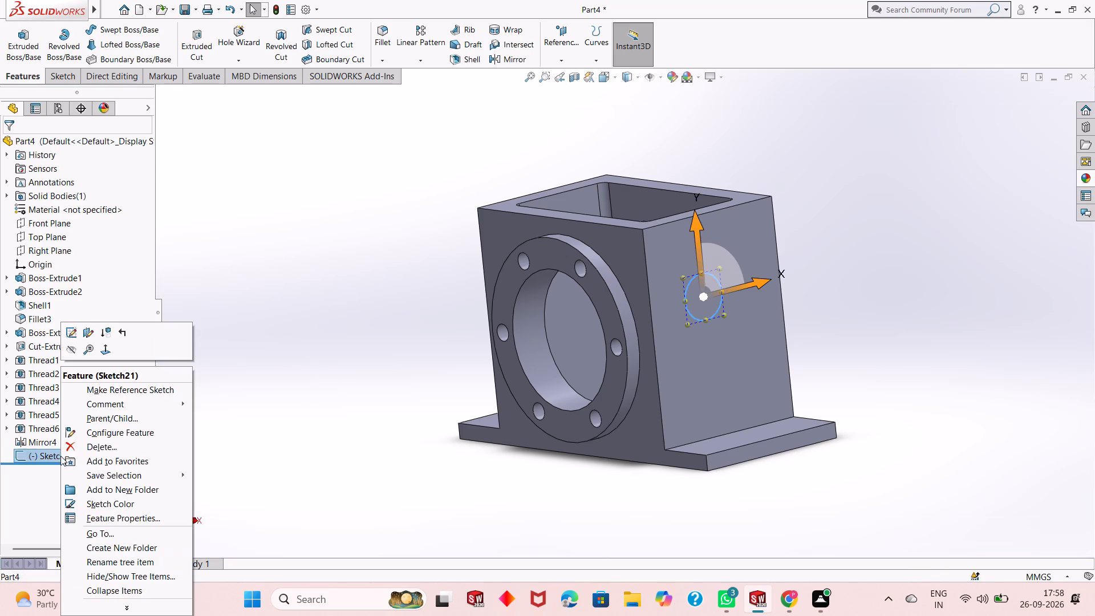
{"action": "left_click", "coordinate": [78, 442]}
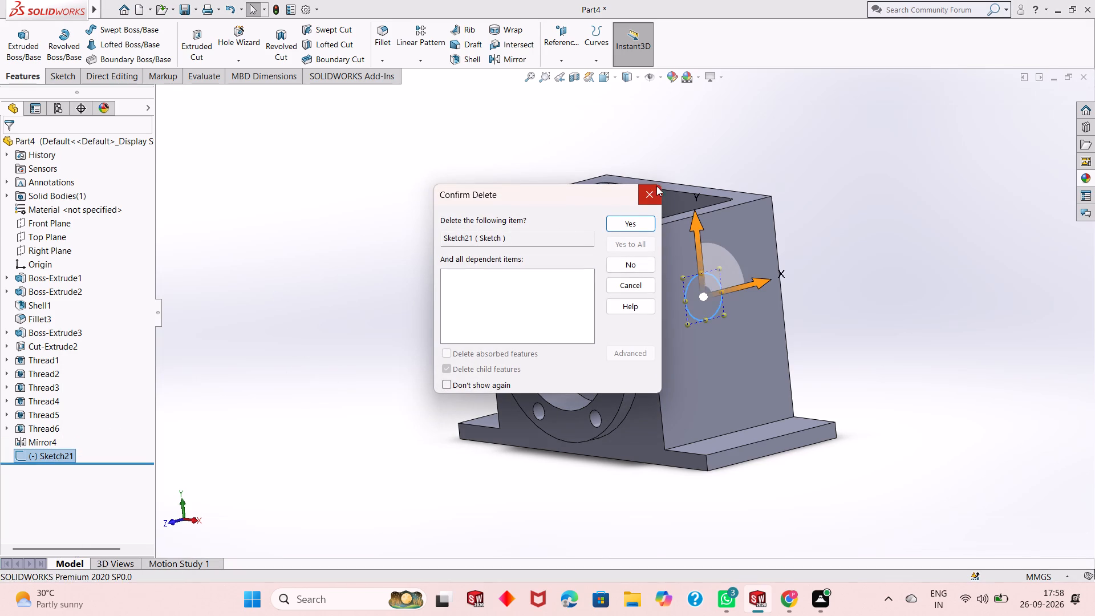
{"action": "left_click", "coordinate": [629, 223]}
Start a sketch on the block's side wall and draw a horizontal line about 16 mm long outward from one vertical edge at mid-height.
{"action": "middle_click_drag", "start_coordinate": [773, 372], "coordinate": [725, 398]}
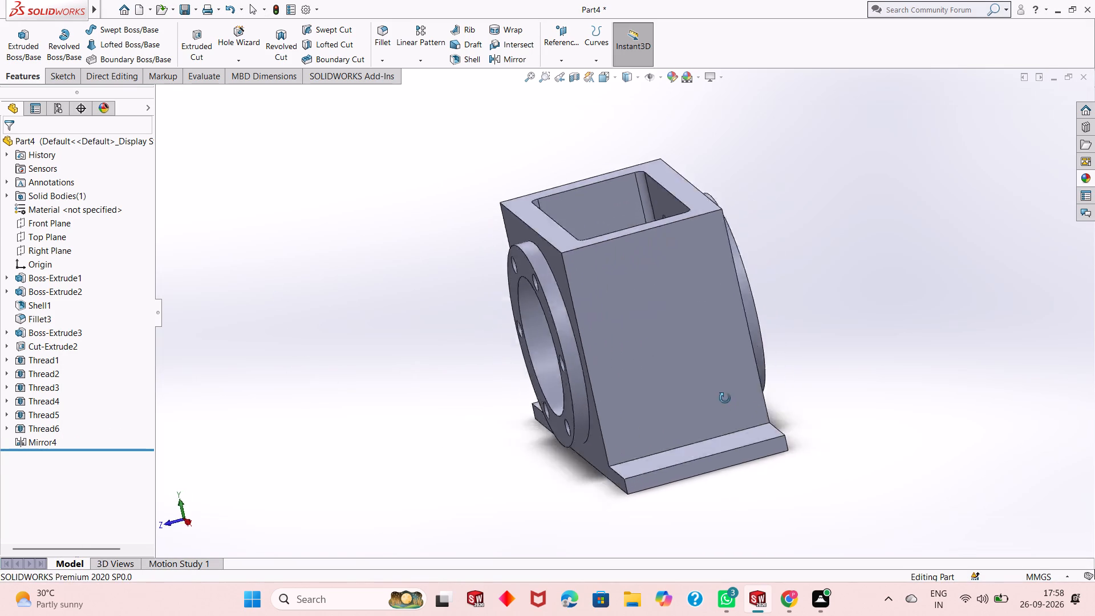
{"action": "middle_click_drag", "start_coordinate": [725, 398], "coordinate": [488, 491]}
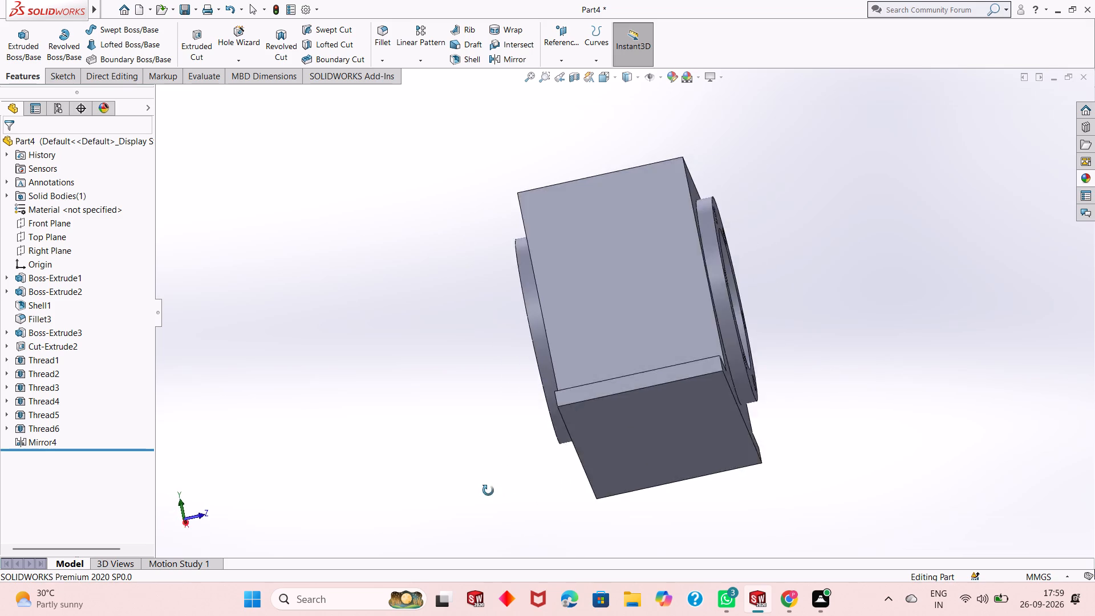
{"action": "middle_click_drag", "start_coordinate": [488, 491], "coordinate": [487, 538]}
{"action": "left_click", "coordinate": [573, 289]}
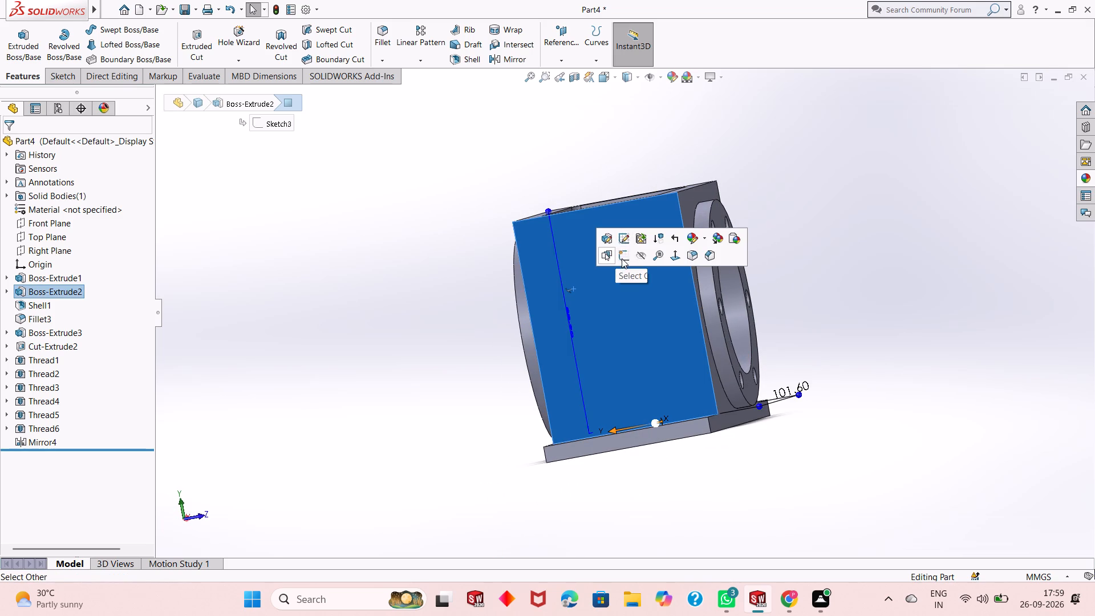
{"action": "left_click", "coordinate": [626, 255]}
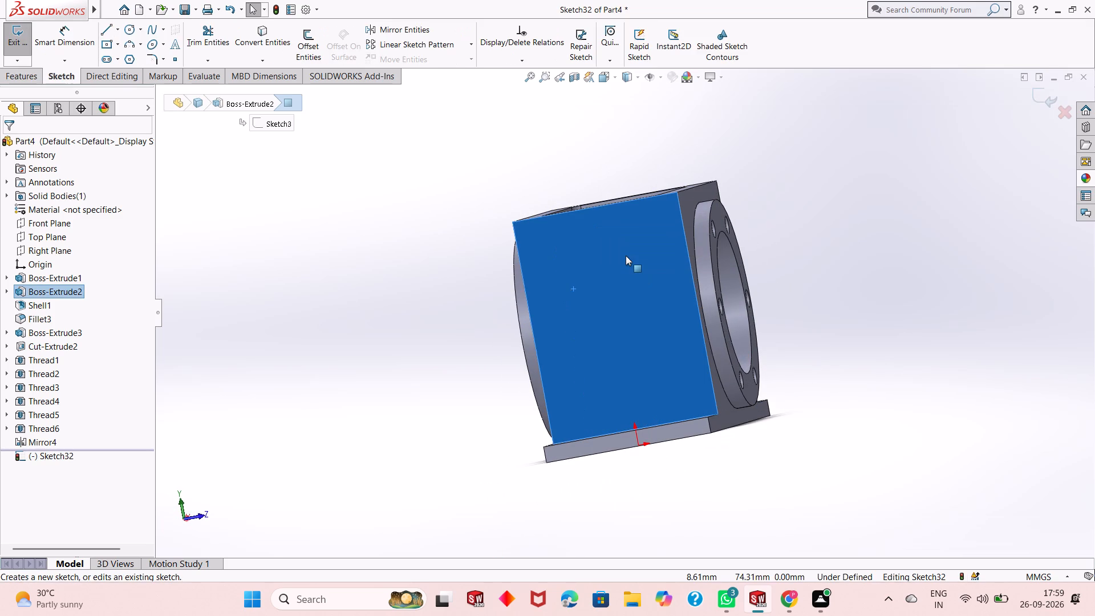
{"action": "left_click", "coordinate": [98, 25]}
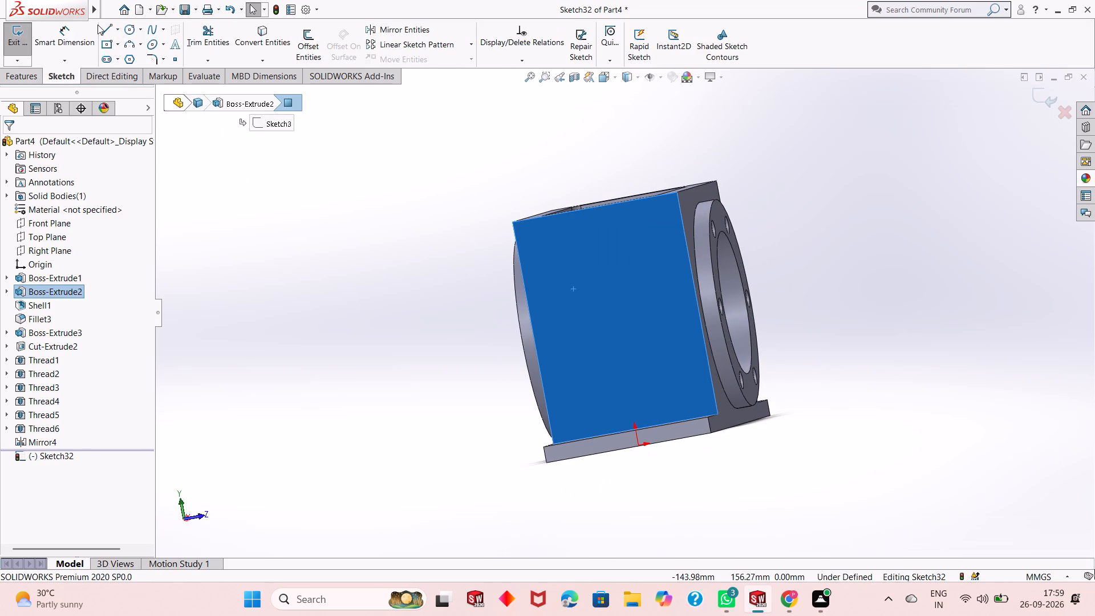
{"action": "left_click", "coordinate": [101, 26]}
{"action": "middle_click_drag", "start_coordinate": [581, 313], "coordinate": [598, 332]}
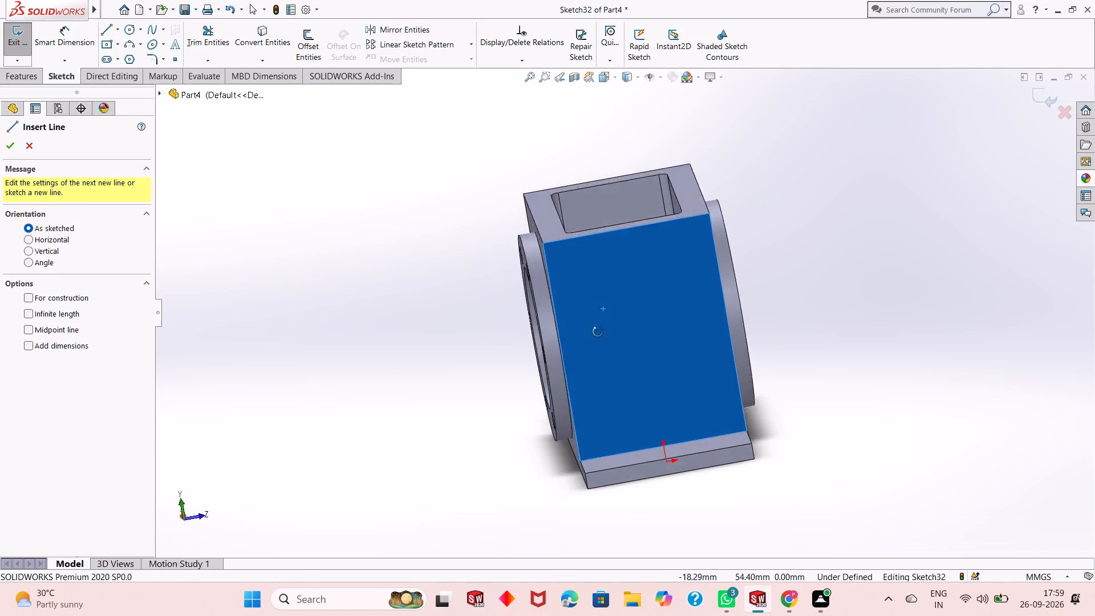
{"action": "middle_click_drag", "start_coordinate": [598, 332], "coordinate": [605, 296]}
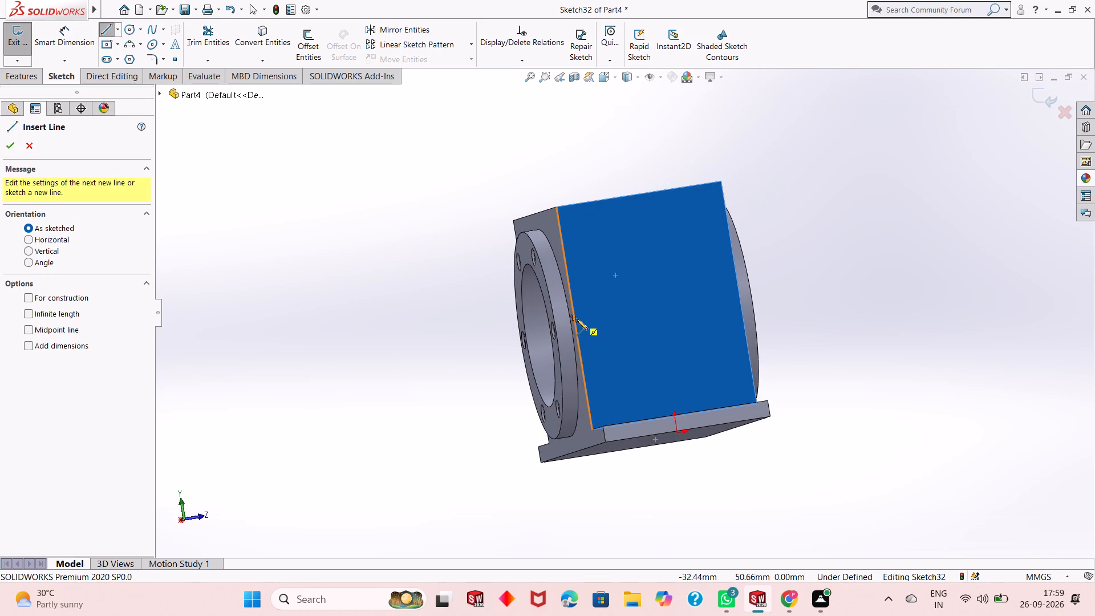
{"action": "left_click", "coordinate": [574, 322]}
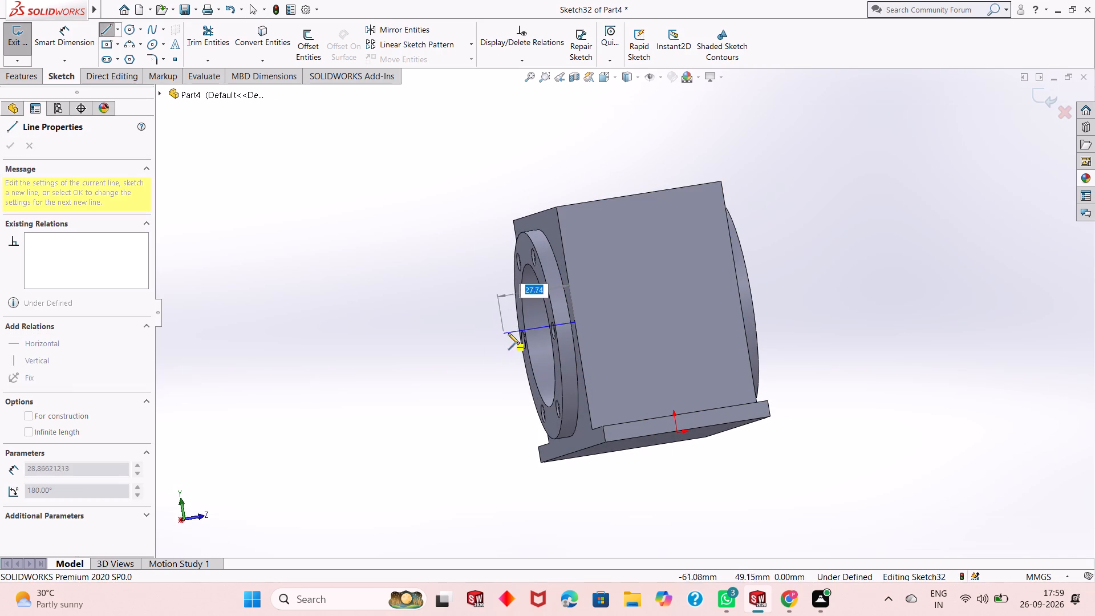
{"action": "left_click", "coordinate": [535, 327]}
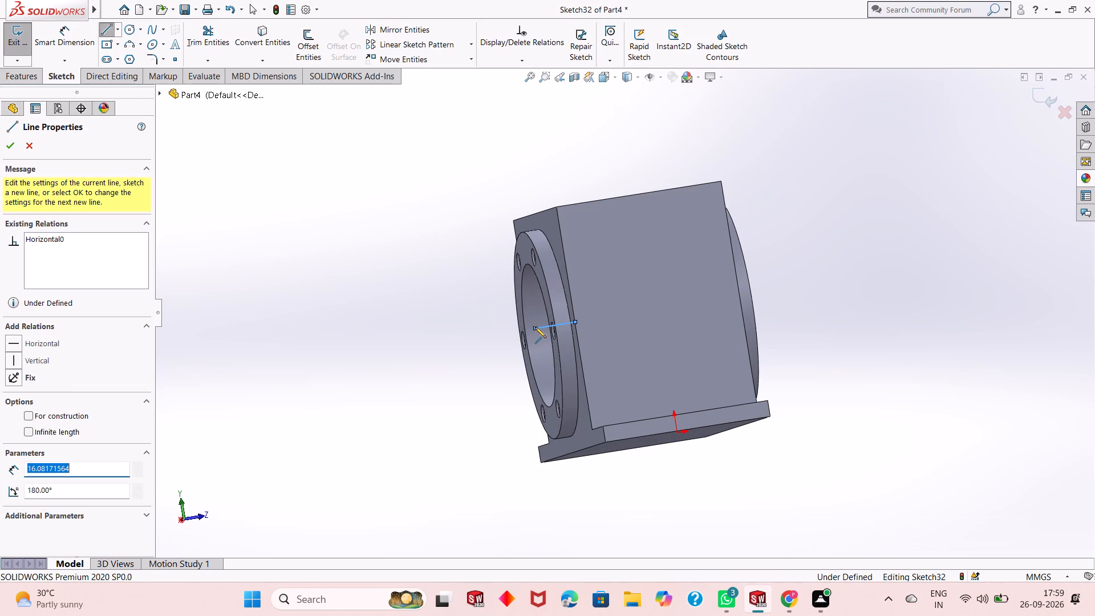
{"action": "right_click", "coordinate": [535, 327]}
{"action": "left_click", "coordinate": [553, 338]}
Draw a second horizontal line about 14 mm long outward from the wall's opposite vertical edge, level with the first, and exit the sketch.
{"action": "middle_click_drag", "start_coordinate": [643, 318], "coordinate": [623, 352]}
{"action": "left_click", "coordinate": [111, 30]}
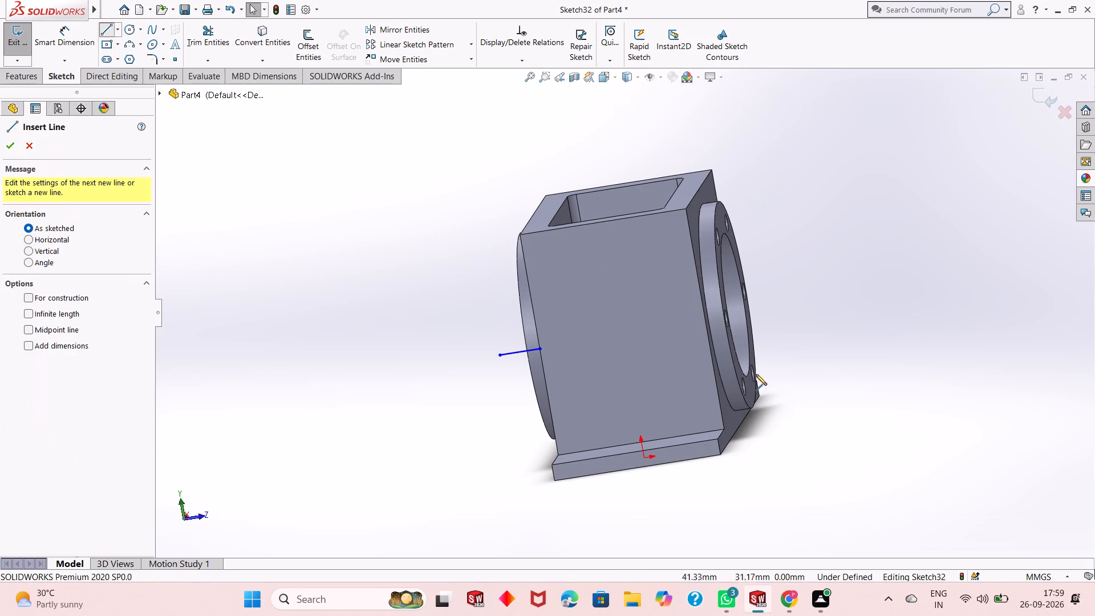
{"action": "left_click", "coordinate": [704, 325]}
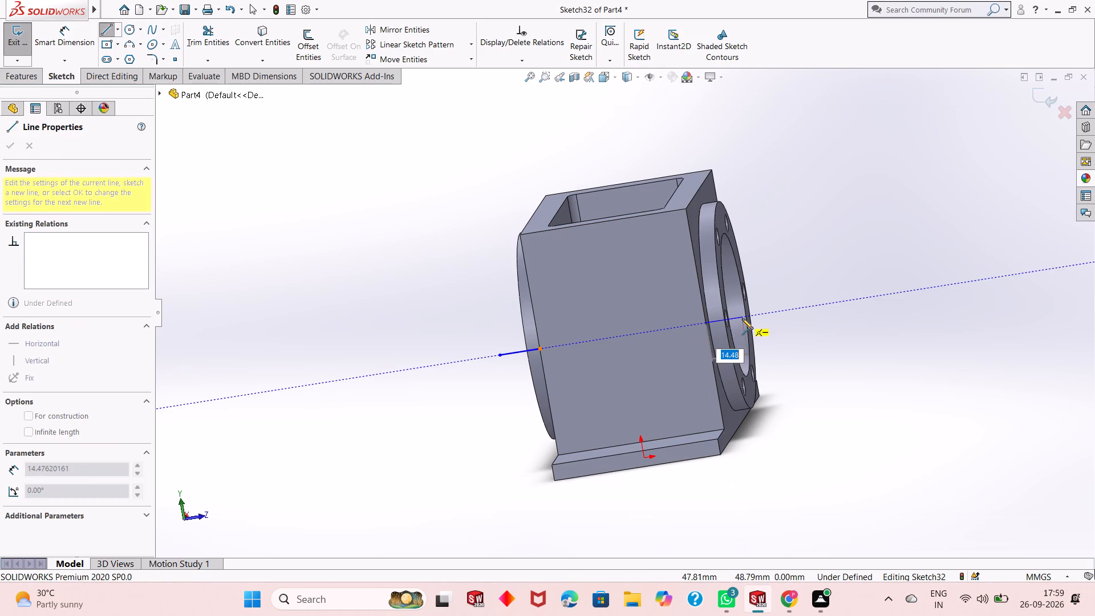
{"action": "left_click", "coordinate": [742, 318]}
{"action": "right_click", "coordinate": [742, 318]}
{"action": "left_click", "coordinate": [751, 321]}
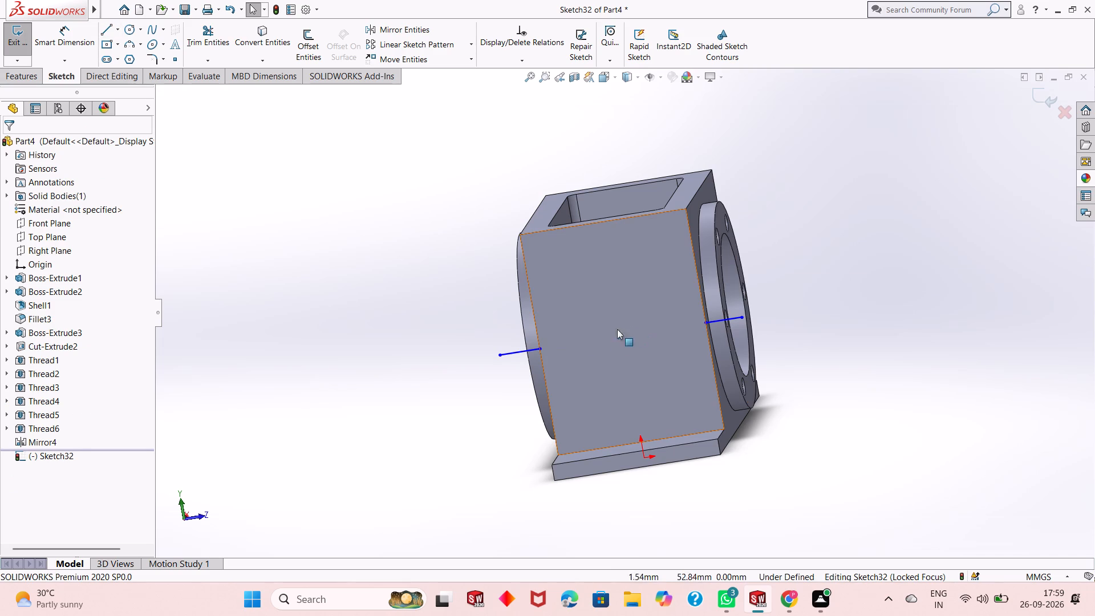
{"action": "middle_click_drag", "start_coordinate": [537, 333], "coordinate": [634, 313]}
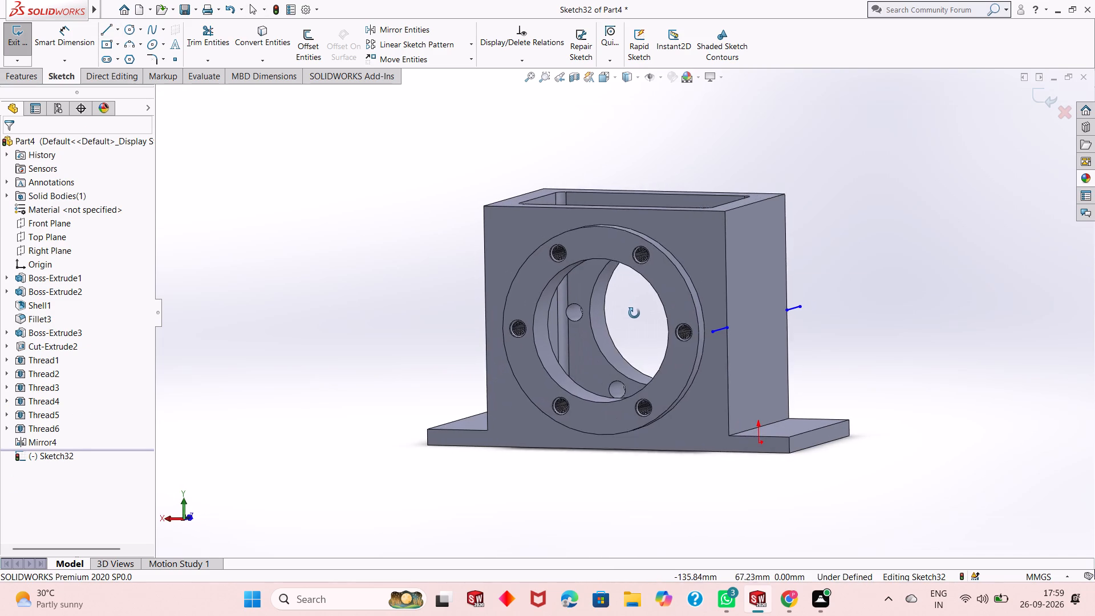
{"action": "middle_click_drag", "start_coordinate": [634, 313], "coordinate": [631, 317]}
{"action": "middle_click", "coordinate": [391, 332]}
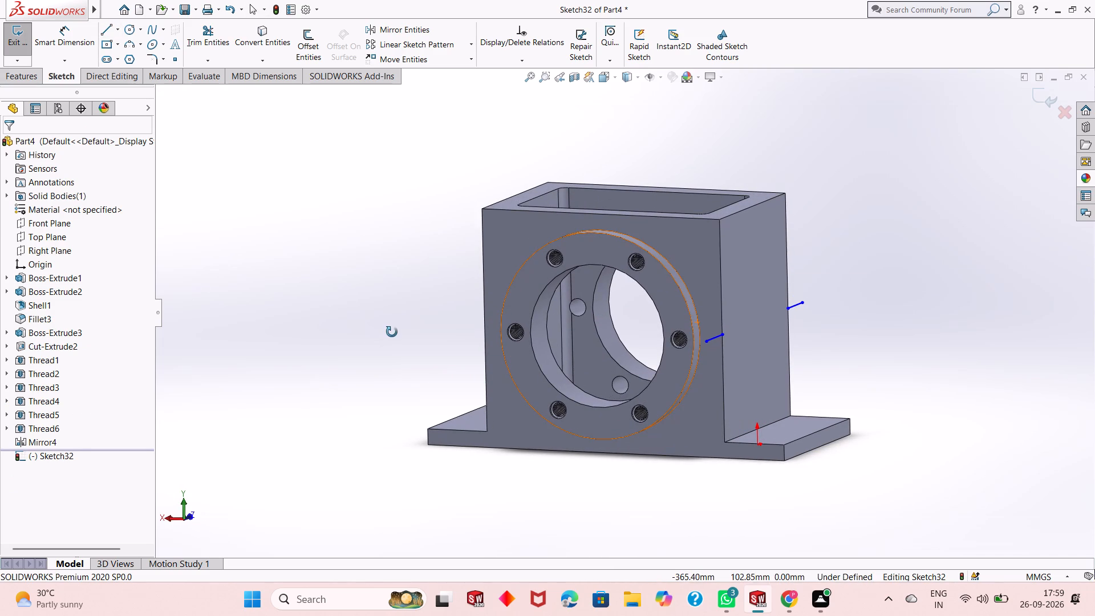
{"action": "left_click", "coordinate": [1043, 100]}
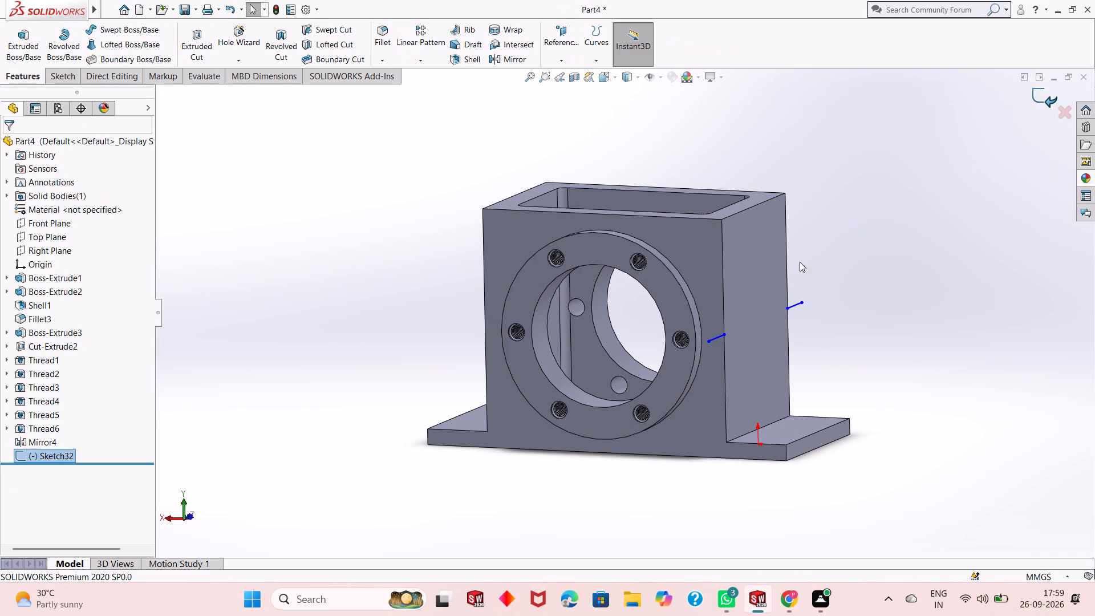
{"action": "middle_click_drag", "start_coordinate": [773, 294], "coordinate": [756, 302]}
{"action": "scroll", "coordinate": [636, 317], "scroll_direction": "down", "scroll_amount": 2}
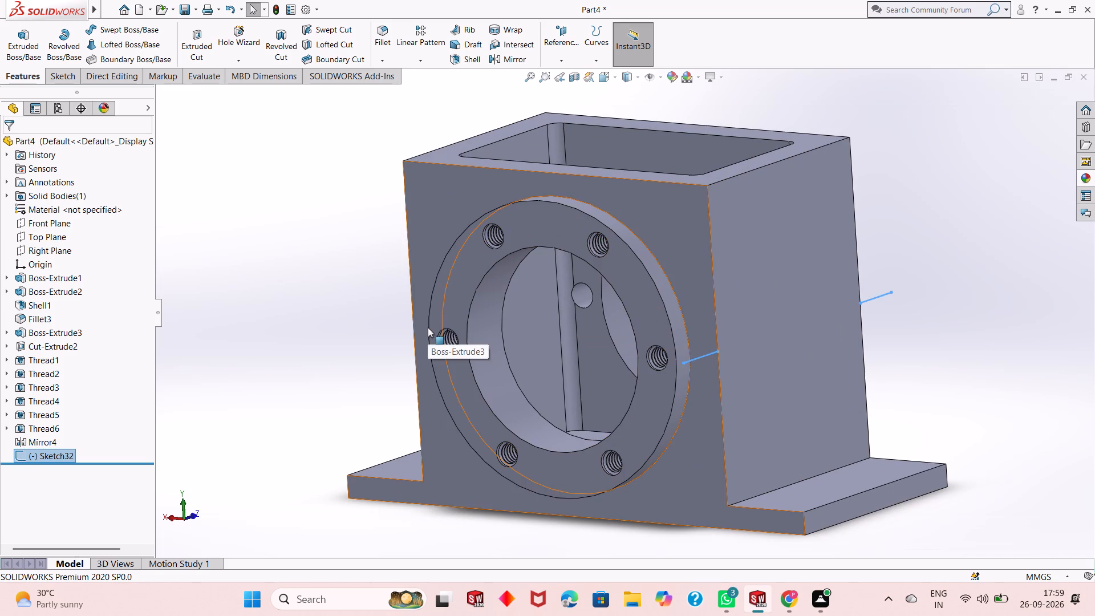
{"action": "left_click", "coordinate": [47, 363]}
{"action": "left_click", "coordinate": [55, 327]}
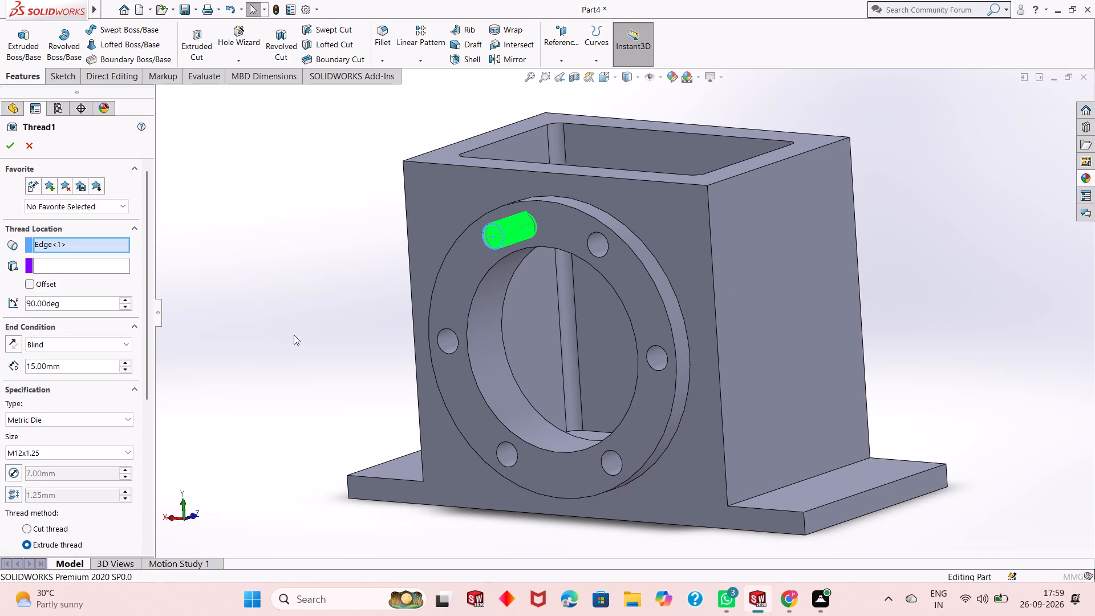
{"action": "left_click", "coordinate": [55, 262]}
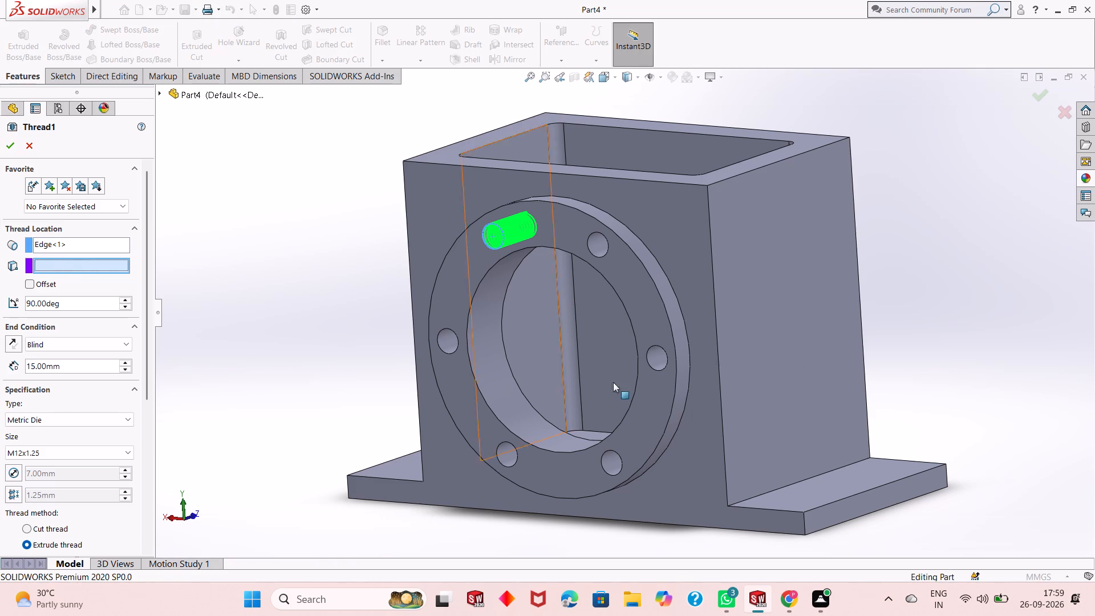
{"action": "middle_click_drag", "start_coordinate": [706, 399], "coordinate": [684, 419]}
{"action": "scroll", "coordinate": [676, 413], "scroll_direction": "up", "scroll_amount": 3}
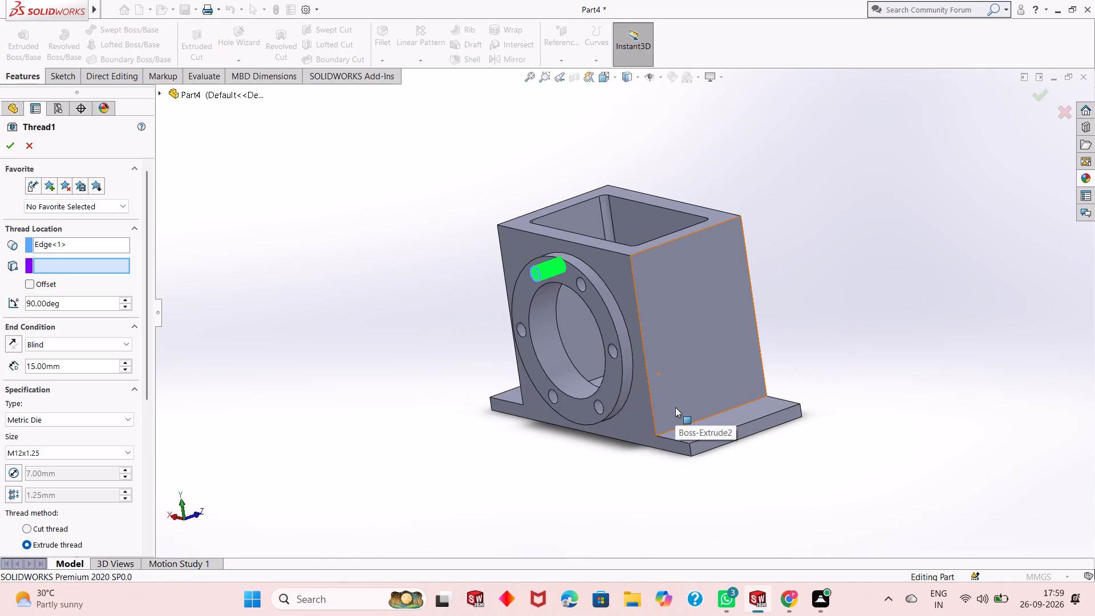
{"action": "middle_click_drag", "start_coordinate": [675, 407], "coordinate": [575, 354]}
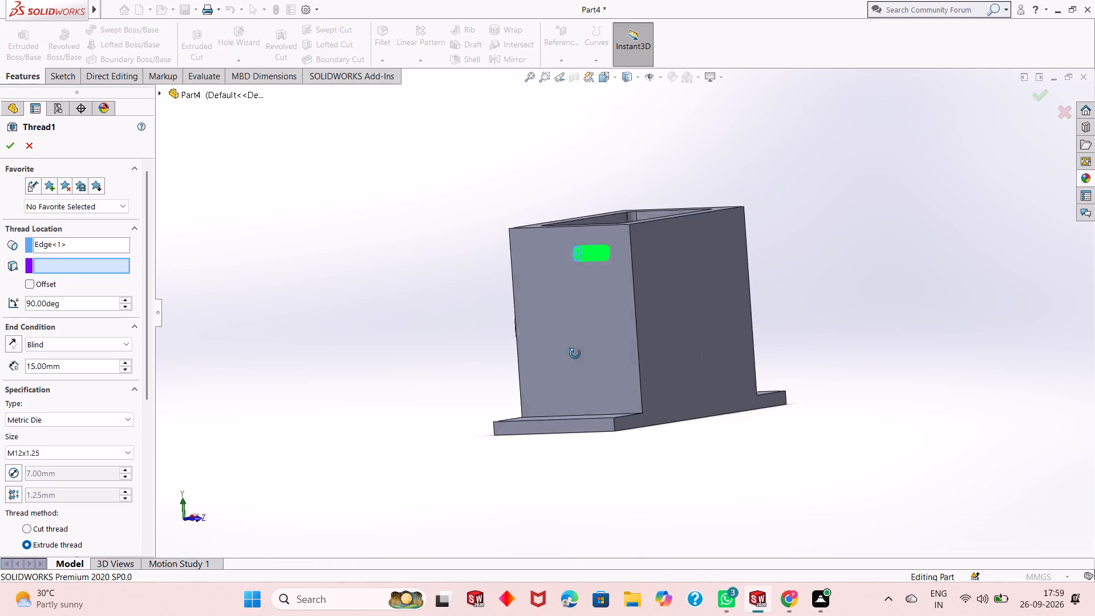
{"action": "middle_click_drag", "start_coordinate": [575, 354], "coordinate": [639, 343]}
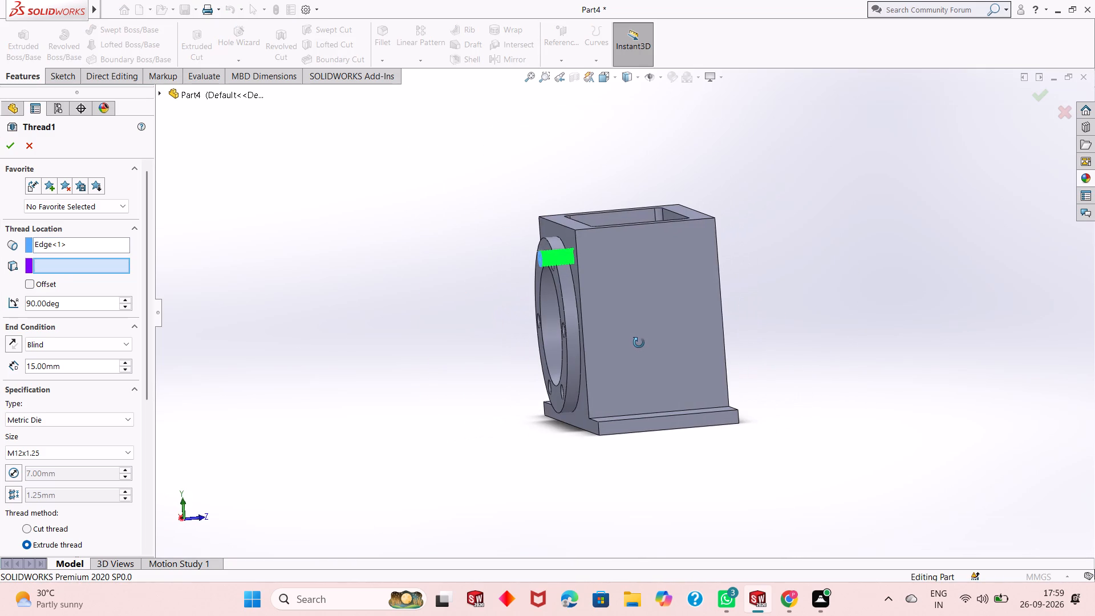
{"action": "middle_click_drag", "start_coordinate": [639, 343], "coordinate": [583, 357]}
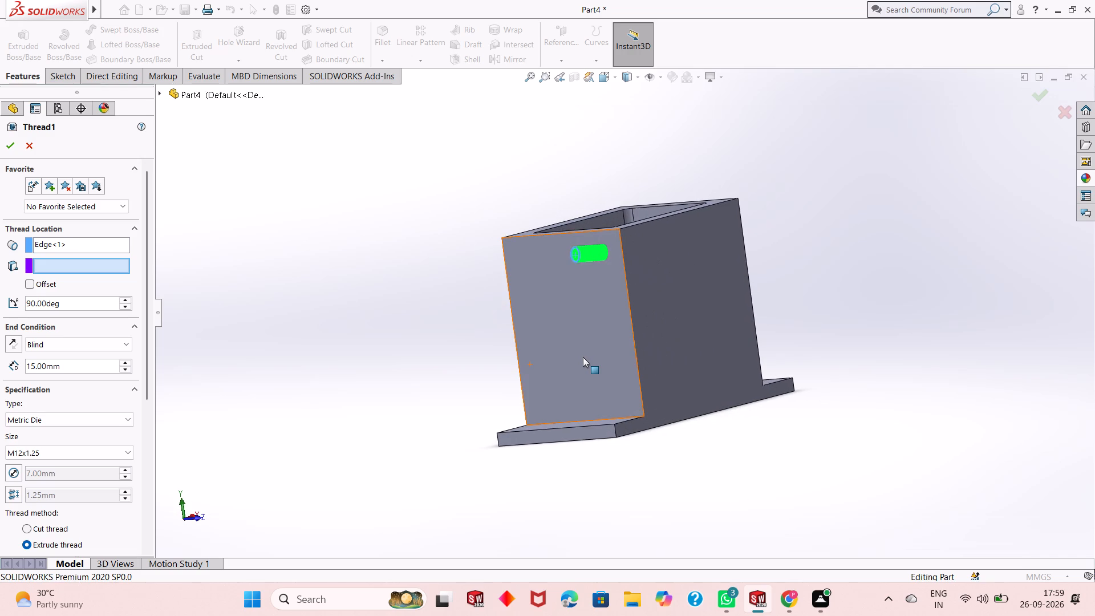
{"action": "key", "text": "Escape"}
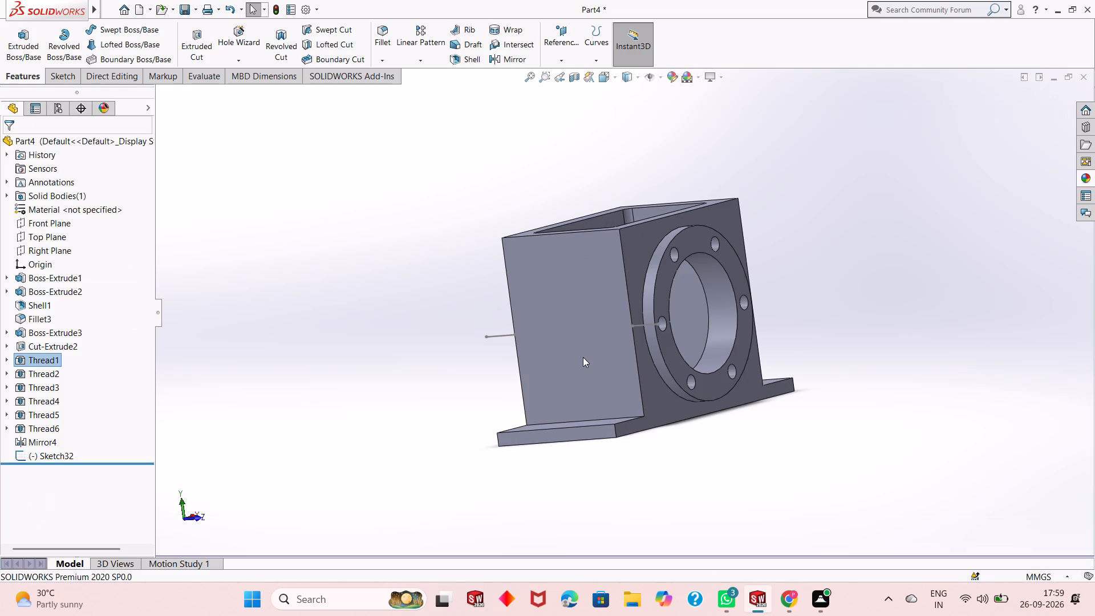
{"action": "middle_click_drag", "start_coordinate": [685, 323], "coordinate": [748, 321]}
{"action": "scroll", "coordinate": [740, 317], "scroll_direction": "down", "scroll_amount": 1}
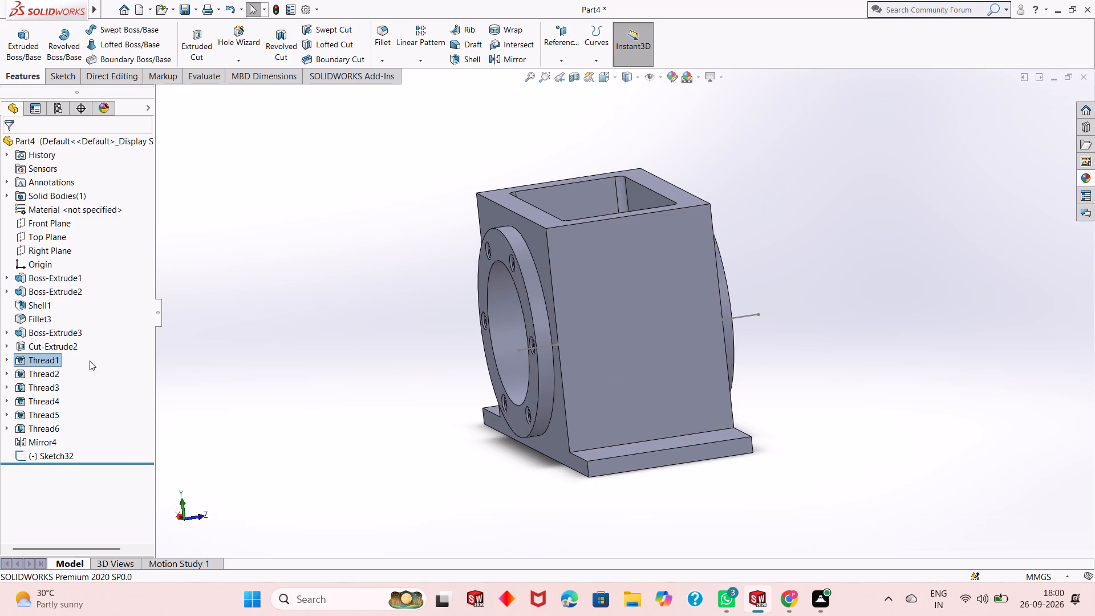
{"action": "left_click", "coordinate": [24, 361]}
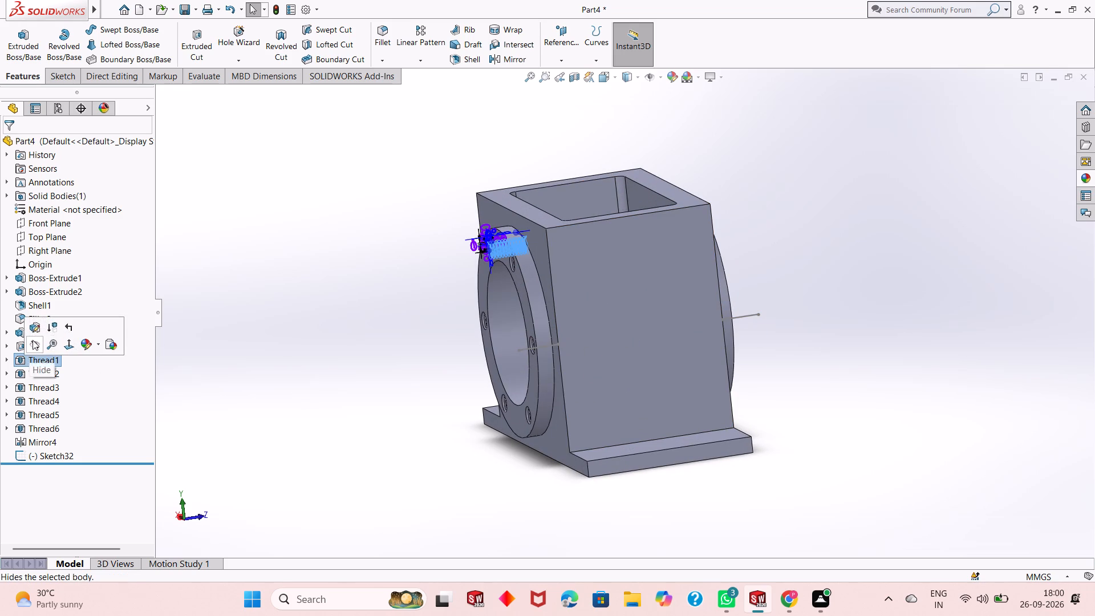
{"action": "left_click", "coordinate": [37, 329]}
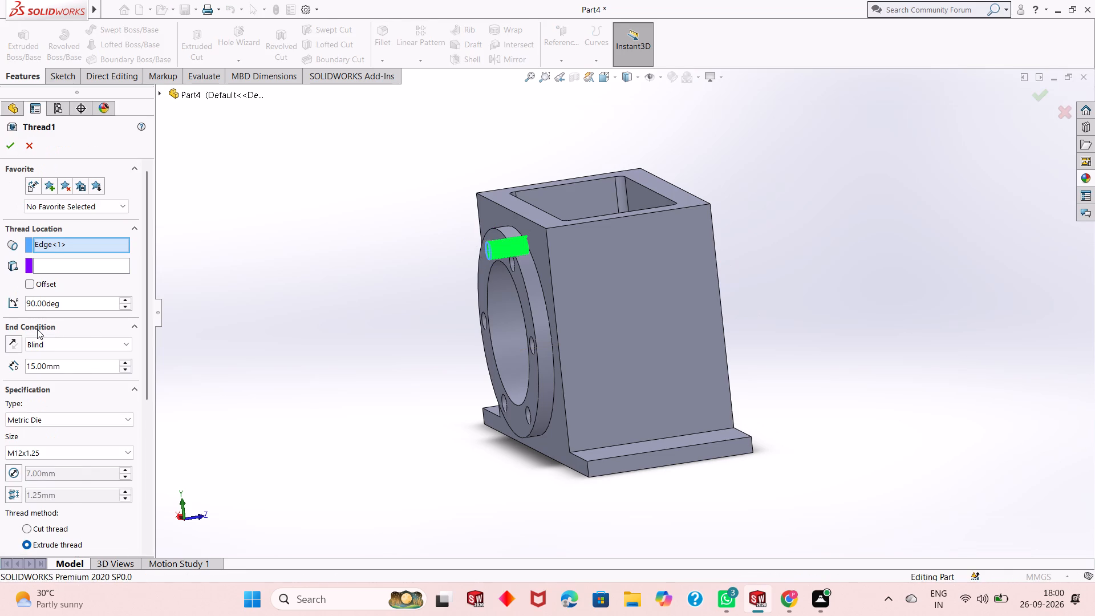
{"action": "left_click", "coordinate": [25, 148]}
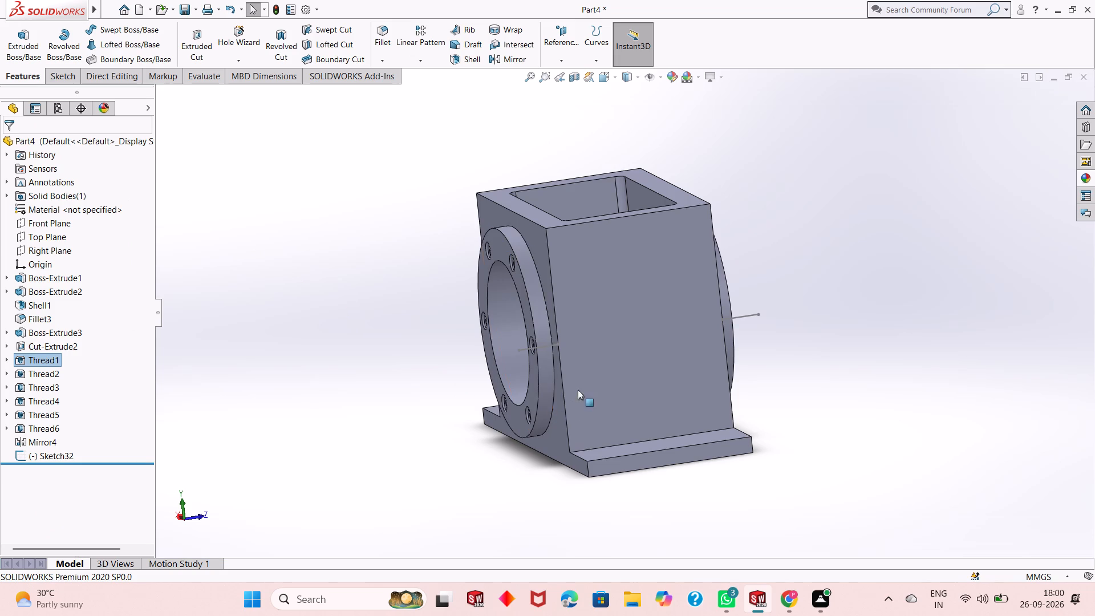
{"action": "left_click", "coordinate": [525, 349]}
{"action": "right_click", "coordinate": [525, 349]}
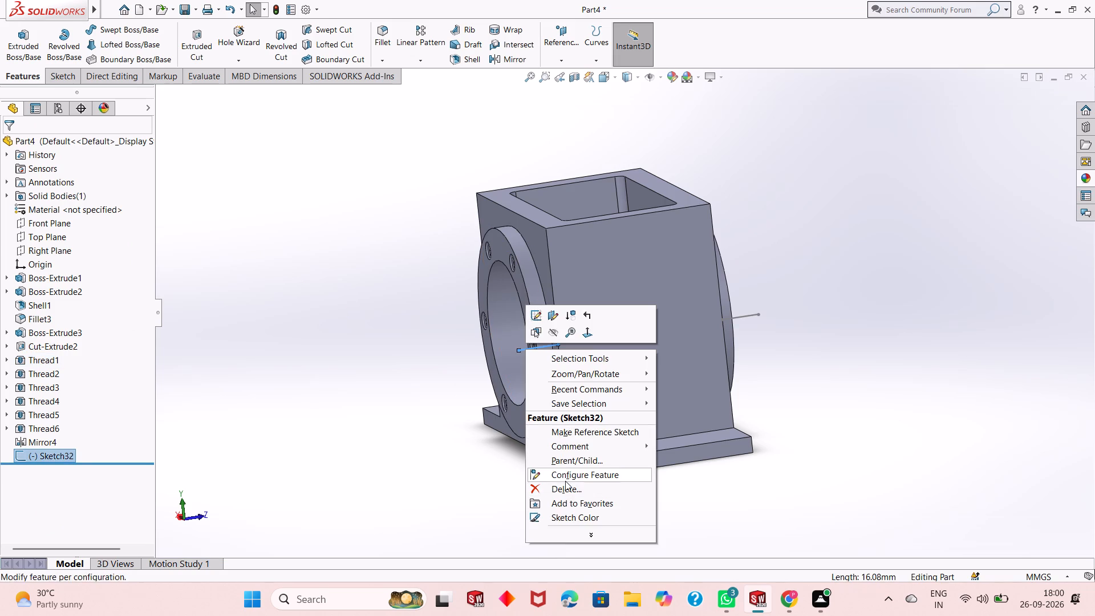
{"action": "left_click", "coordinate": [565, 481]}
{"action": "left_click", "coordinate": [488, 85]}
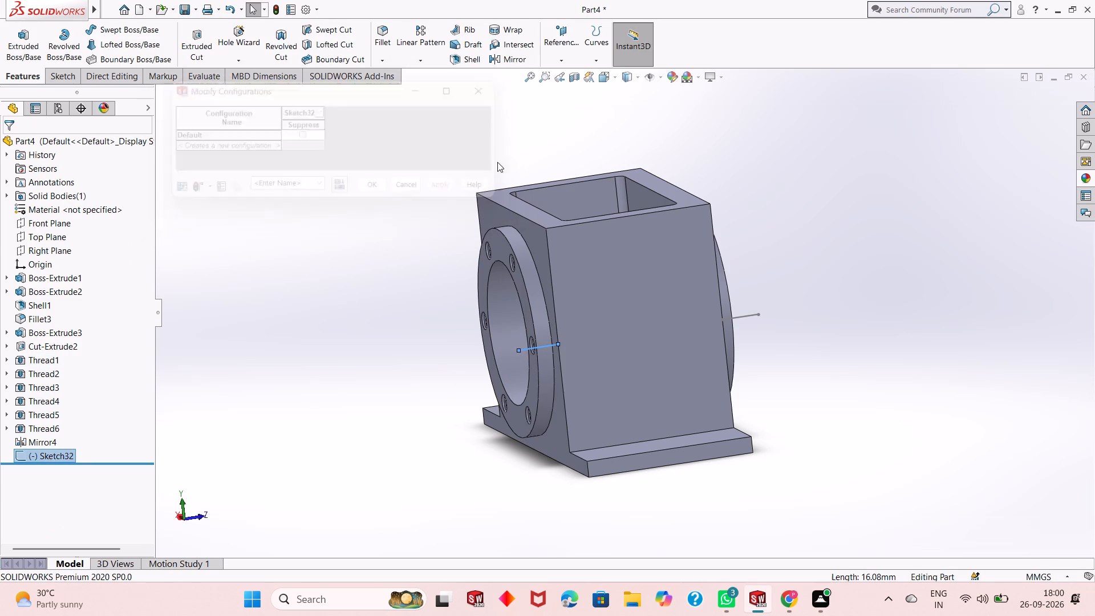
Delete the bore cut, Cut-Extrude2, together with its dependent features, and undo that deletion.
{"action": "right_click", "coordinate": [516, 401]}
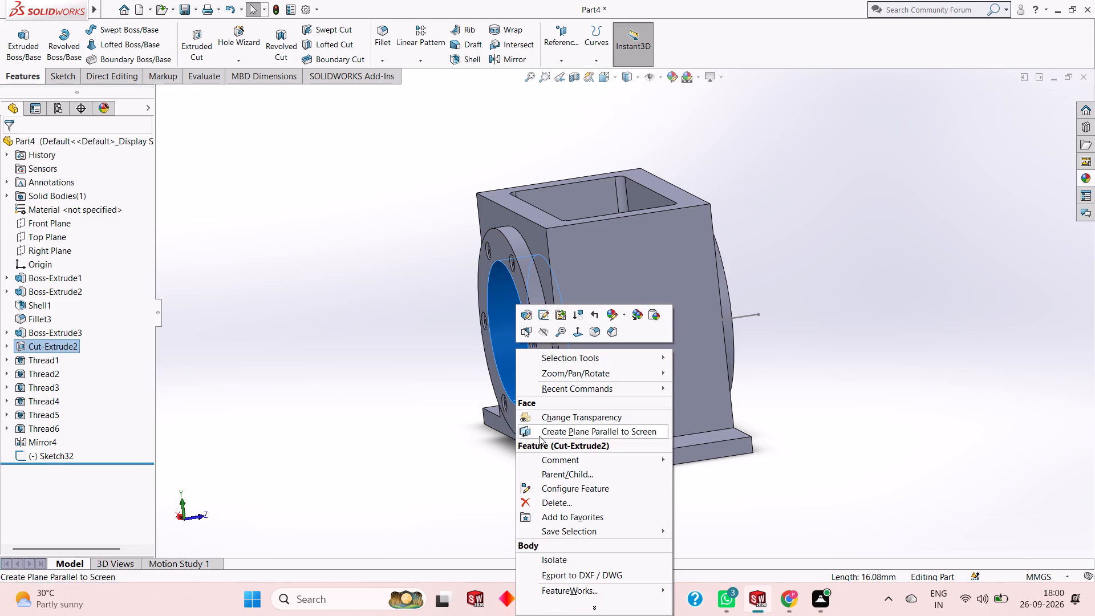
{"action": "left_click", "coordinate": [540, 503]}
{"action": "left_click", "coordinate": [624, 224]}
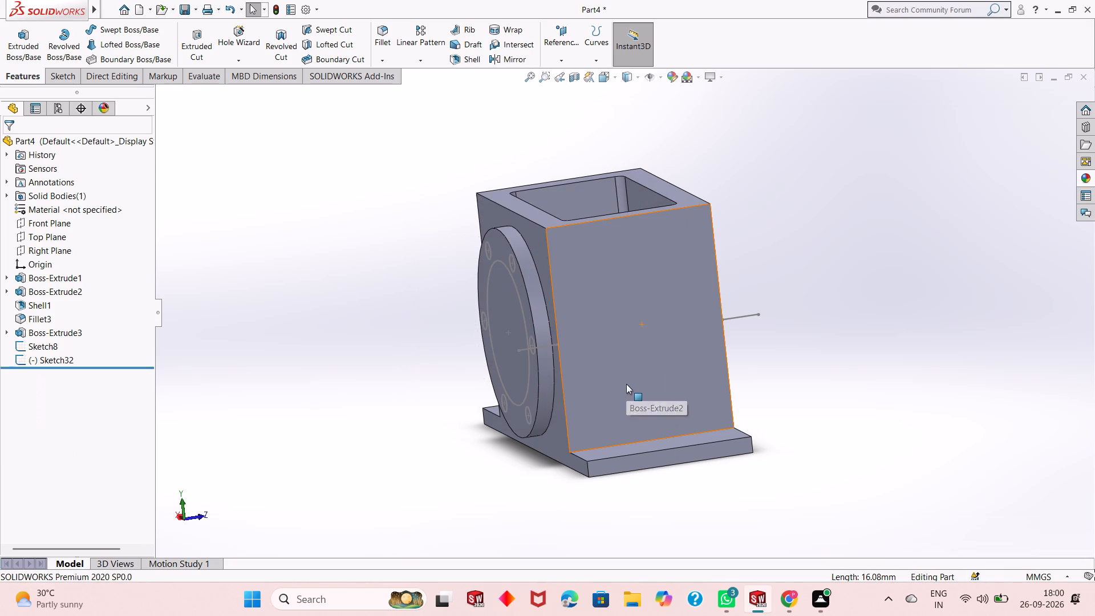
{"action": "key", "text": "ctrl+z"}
Delete the sketch with the two horizontal reference lines, Sketch32, from the block's side wall.
{"action": "middle_click_drag", "start_coordinate": [605, 399], "coordinate": [604, 403]}
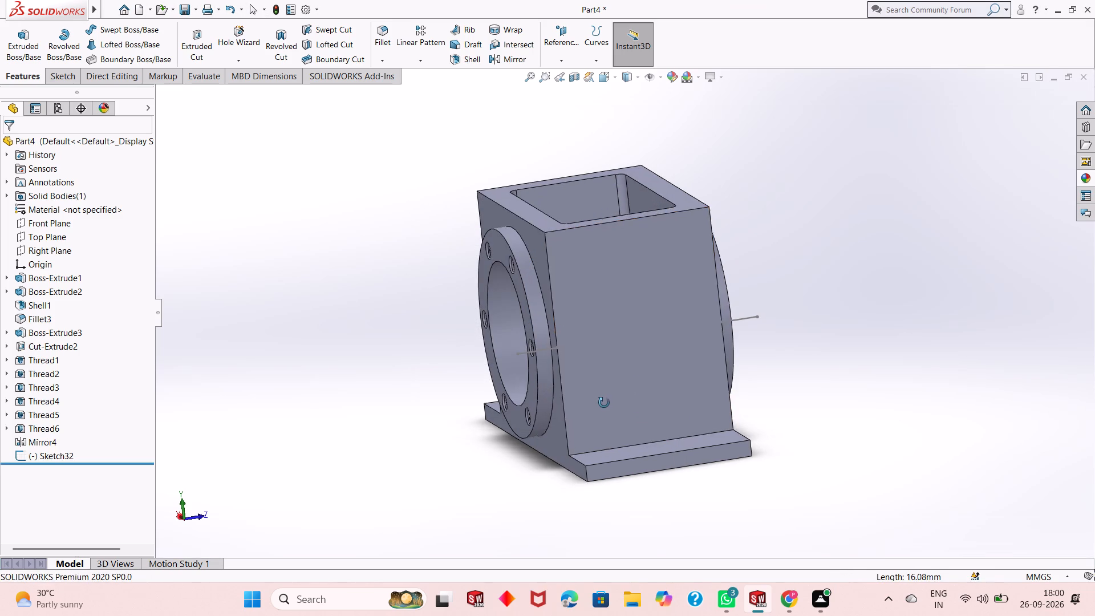
{"action": "middle_click_drag", "start_coordinate": [604, 403], "coordinate": [573, 423]}
{"action": "right_click", "coordinate": [469, 368]}
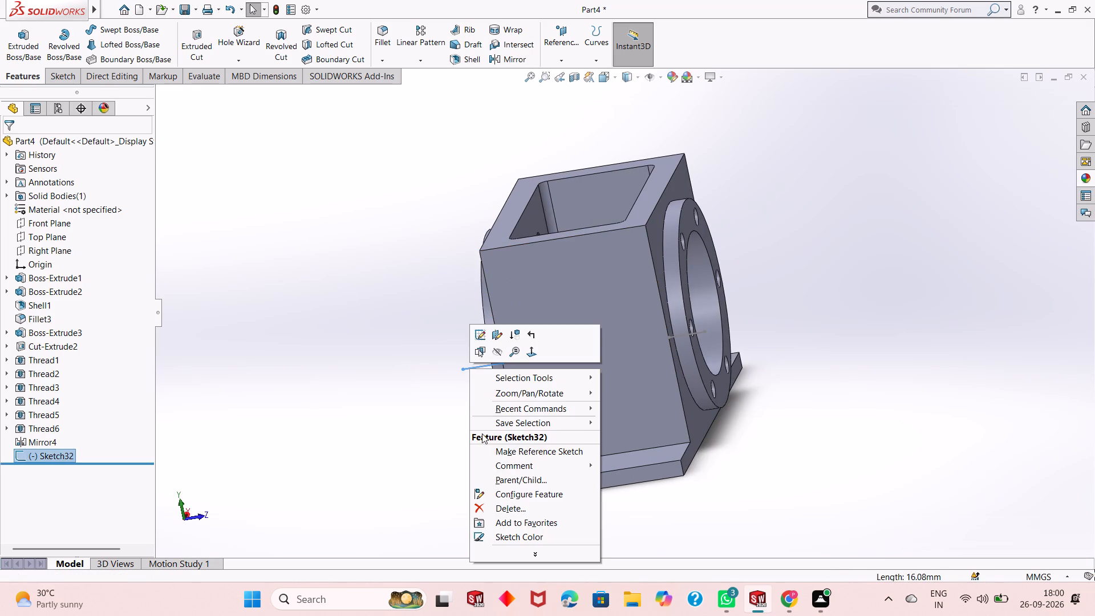
{"action": "left_click", "coordinate": [486, 506]}
{"action": "left_click", "coordinate": [619, 225]}
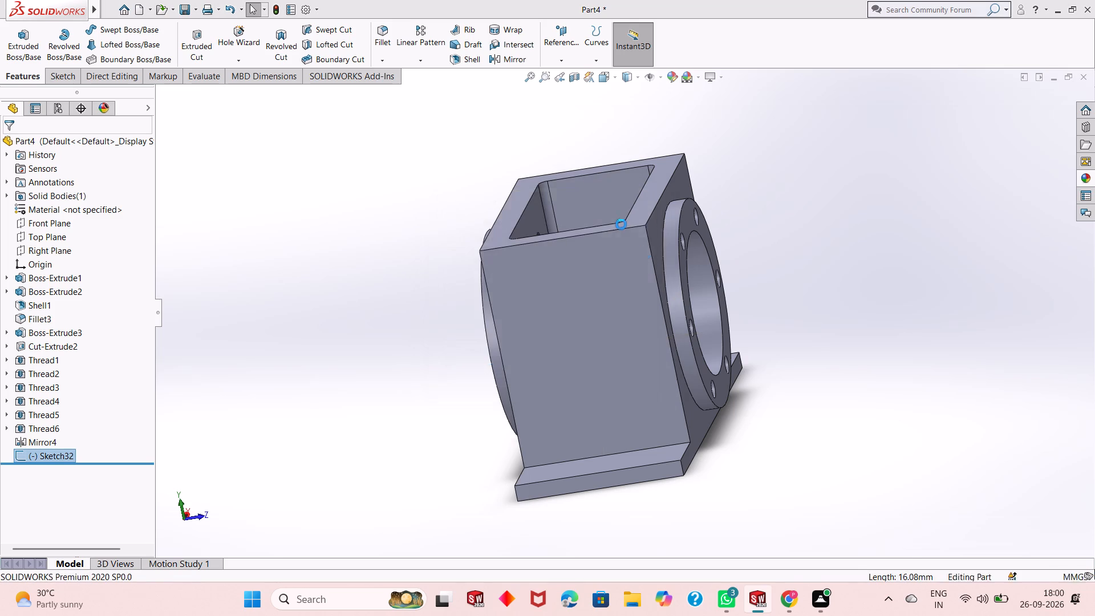
Start a new sketch on the block's opposite plain side wall.
{"action": "middle_click_drag", "start_coordinate": [658, 381], "coordinate": [665, 349]}
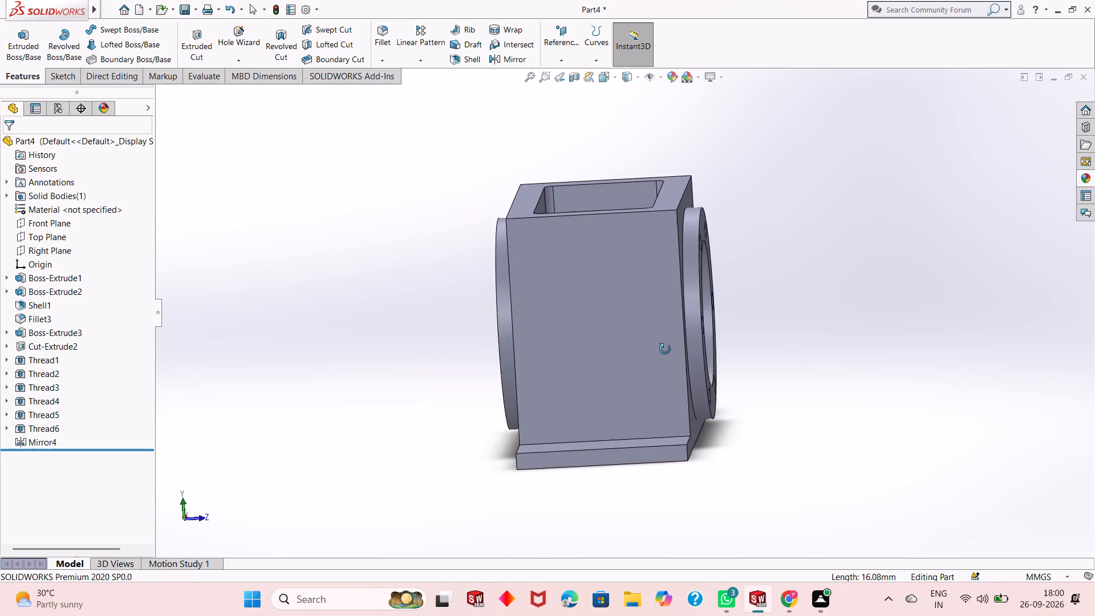
{"action": "middle_click_drag", "start_coordinate": [665, 349], "coordinate": [783, 340]}
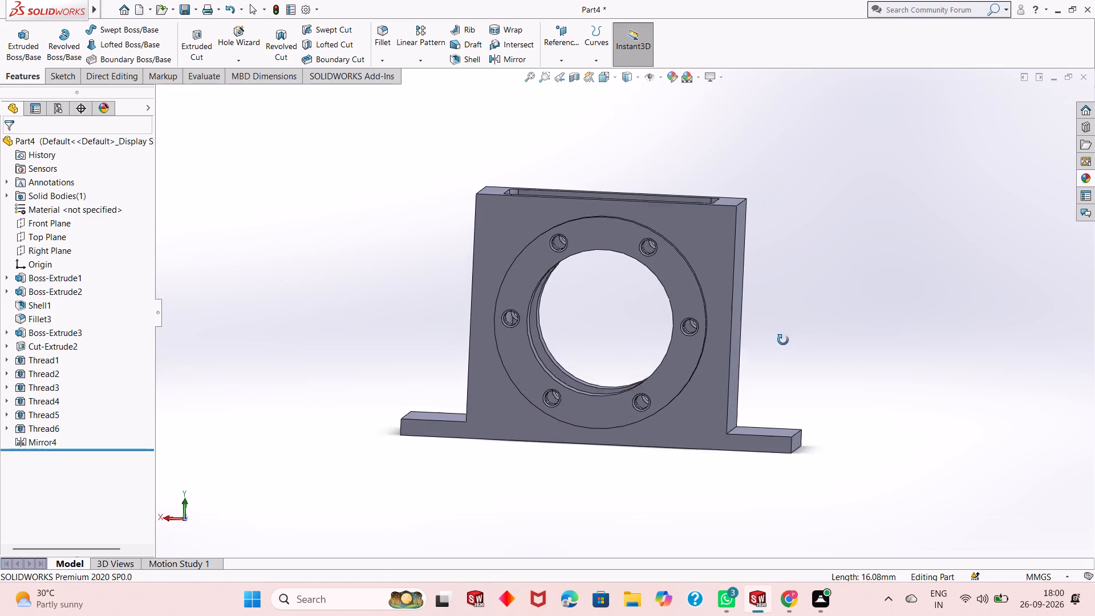
{"action": "middle_click_drag", "start_coordinate": [783, 340], "coordinate": [437, 347]}
{"action": "scroll", "coordinate": [442, 340], "scroll_direction": "down", "scroll_amount": 1}
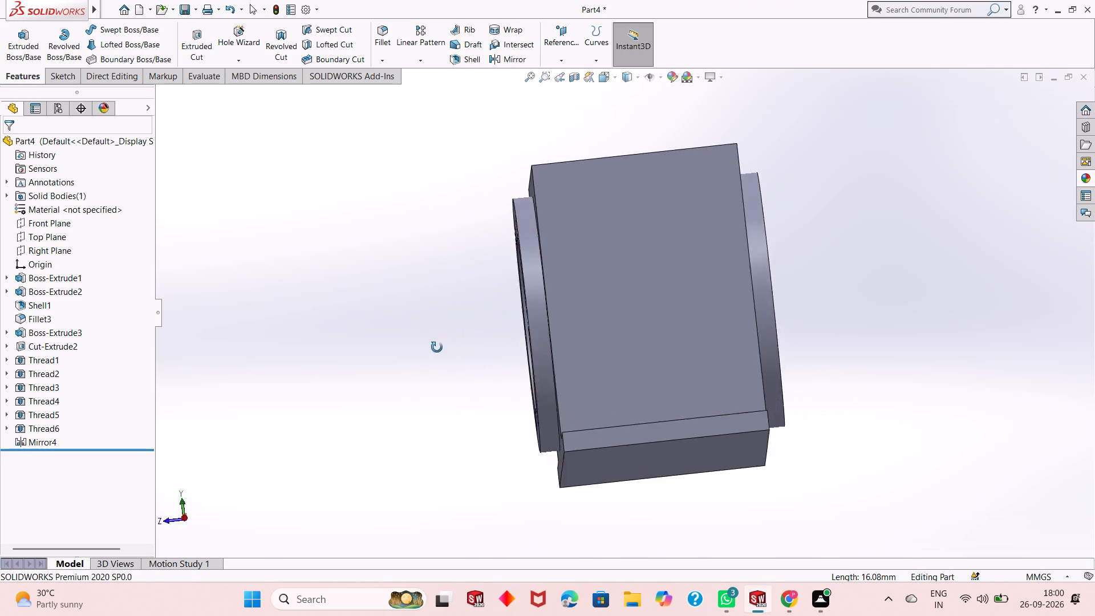
{"action": "middle_click_drag", "start_coordinate": [437, 347], "coordinate": [484, 351]}
{"action": "scroll", "coordinate": [485, 350], "scroll_direction": "up", "scroll_amount": 1}
{"action": "middle_click_drag", "start_coordinate": [530, 330], "coordinate": [518, 335]}
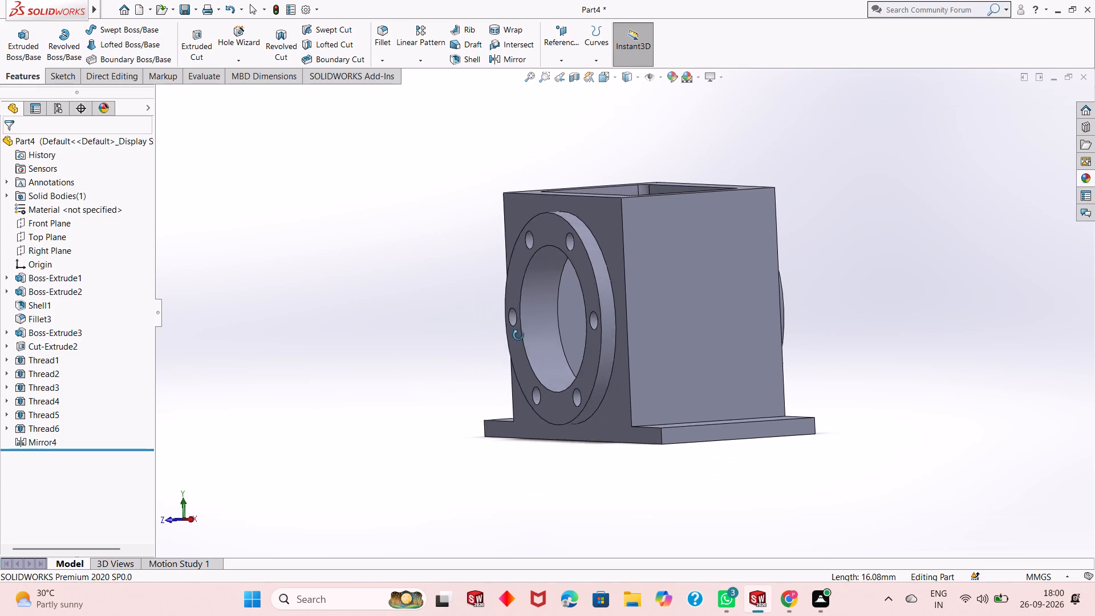
{"action": "middle_click_drag", "start_coordinate": [518, 335], "coordinate": [512, 338]}
{"action": "left_click", "coordinate": [684, 273]}
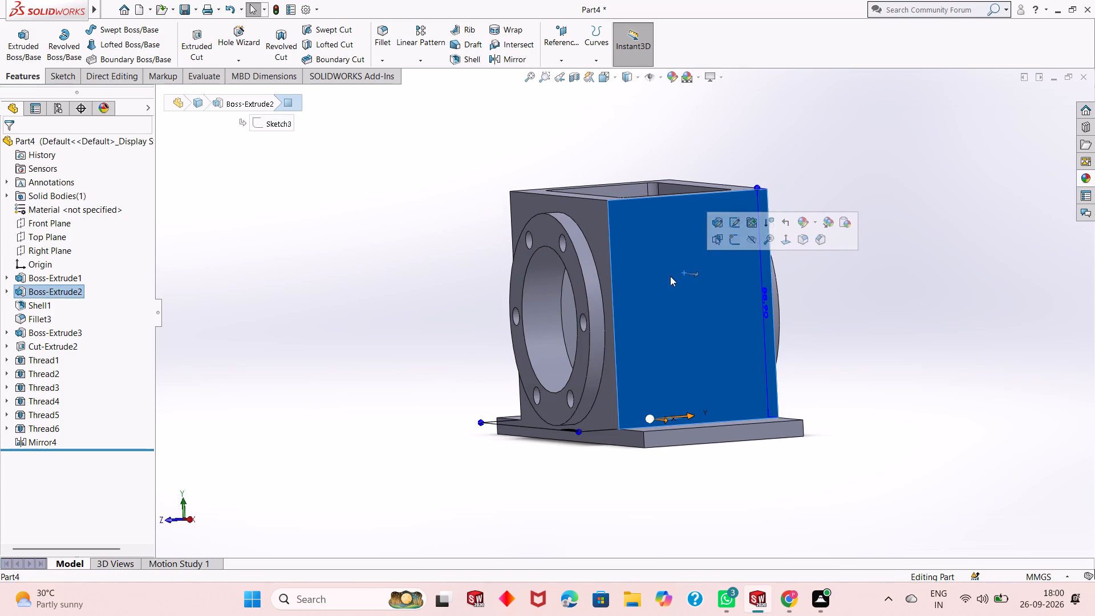
{"action": "left_click", "coordinate": [403, 351]}
{"action": "left_click", "coordinate": [697, 288]}
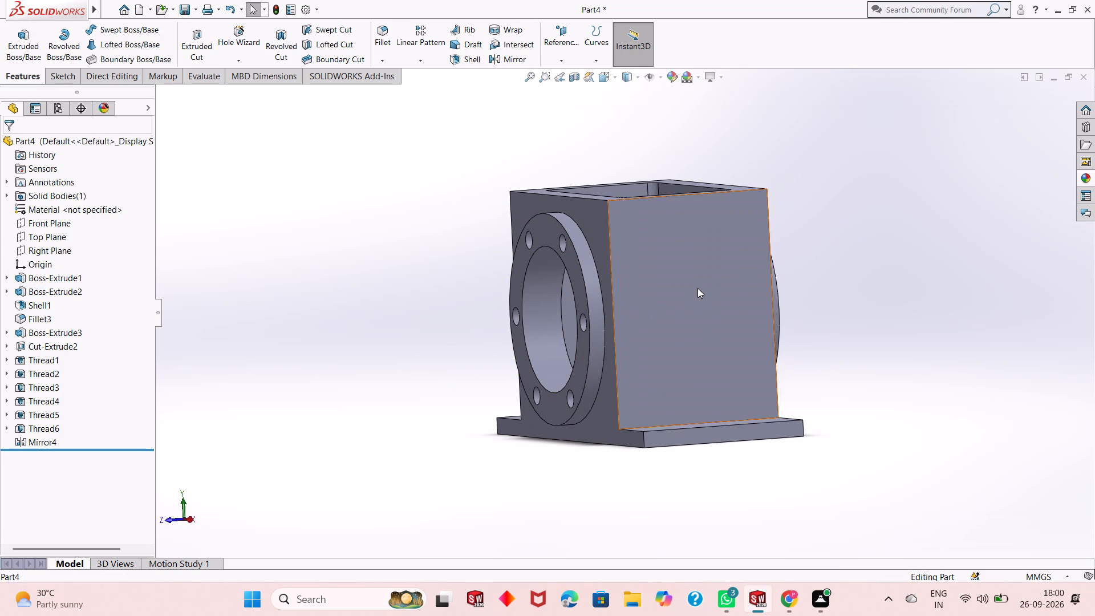
{"action": "left_click", "coordinate": [754, 257]}
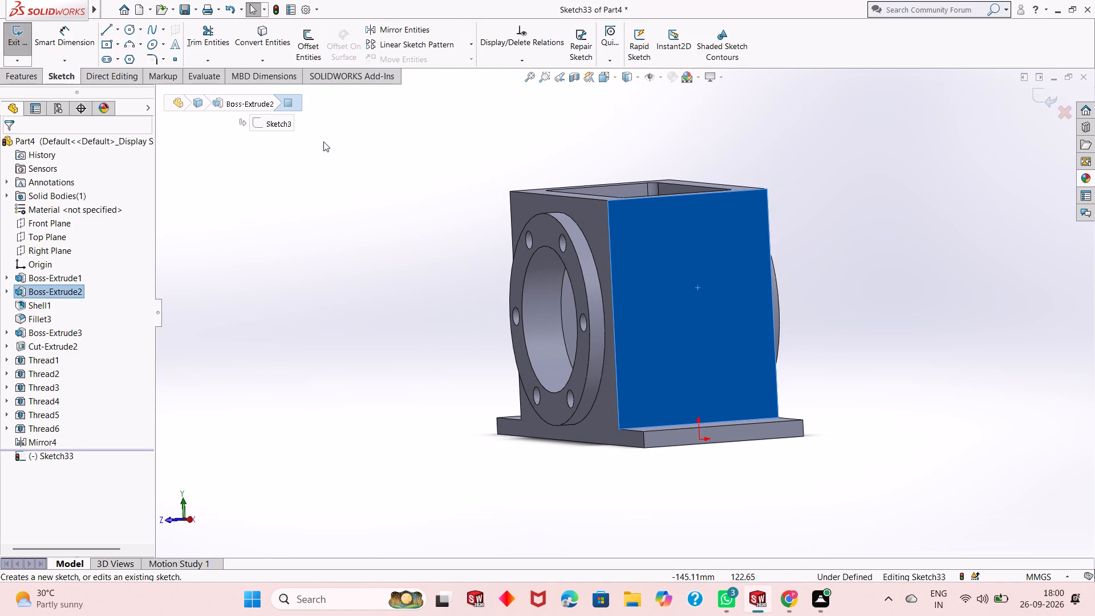
{"action": "key", "text": "Escape"}
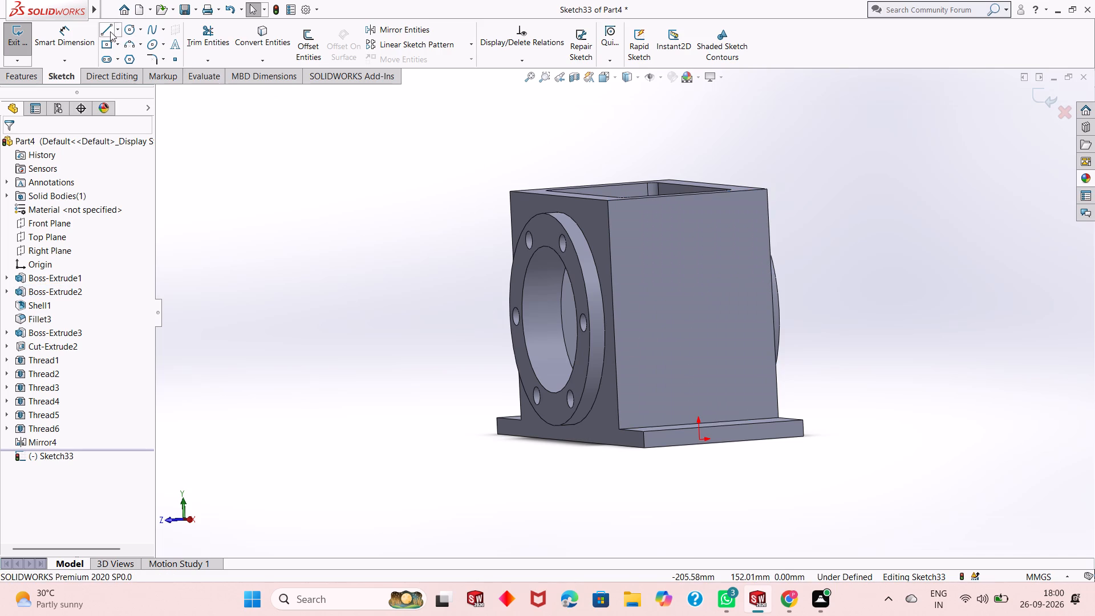
Draw a short horizontal line at mid-height, outward from the wall's vertical edge over the boss with unthreaded holes, and exit the sketch.
{"action": "left_click", "coordinate": [102, 33]}
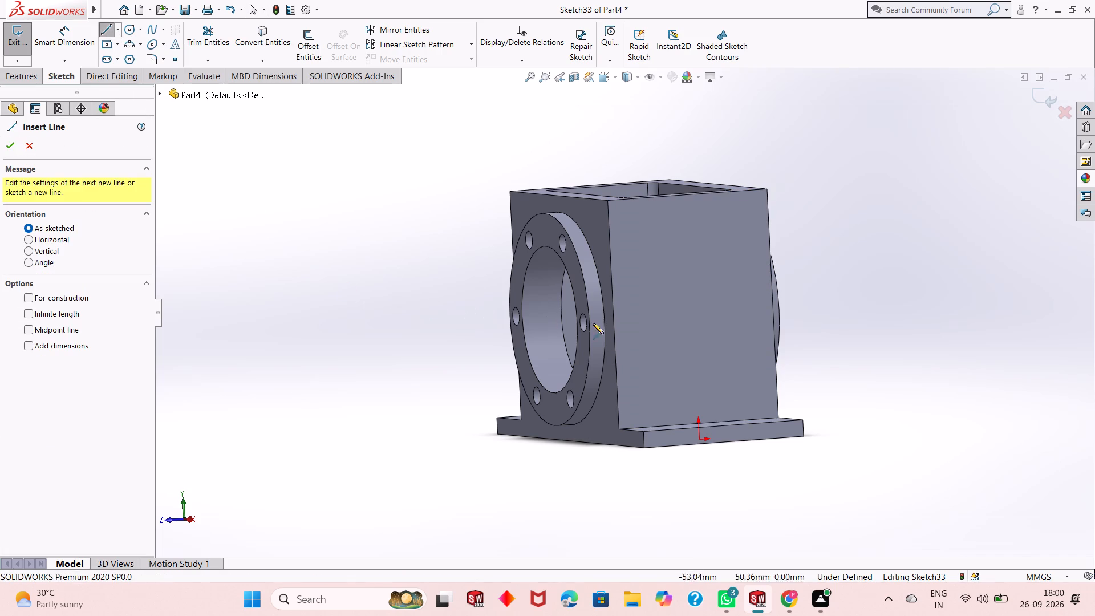
{"action": "left_click", "coordinate": [613, 309]}
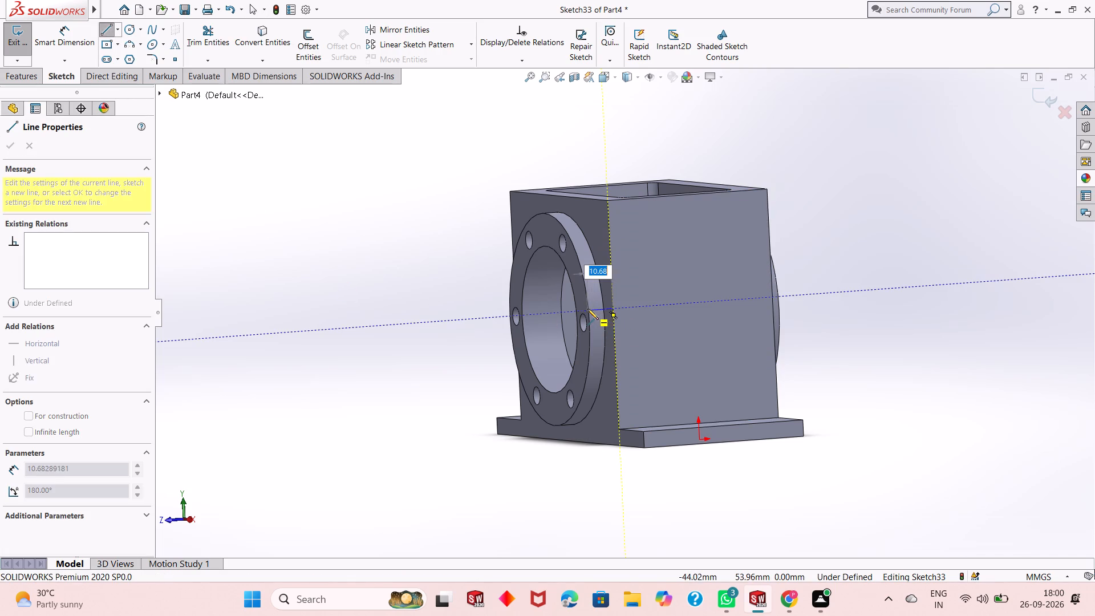
{"action": "left_click", "coordinate": [581, 309]}
{"action": "key", "text": "Escape"}
{"action": "middle_click_drag", "start_coordinate": [629, 297], "coordinate": [623, 317]}
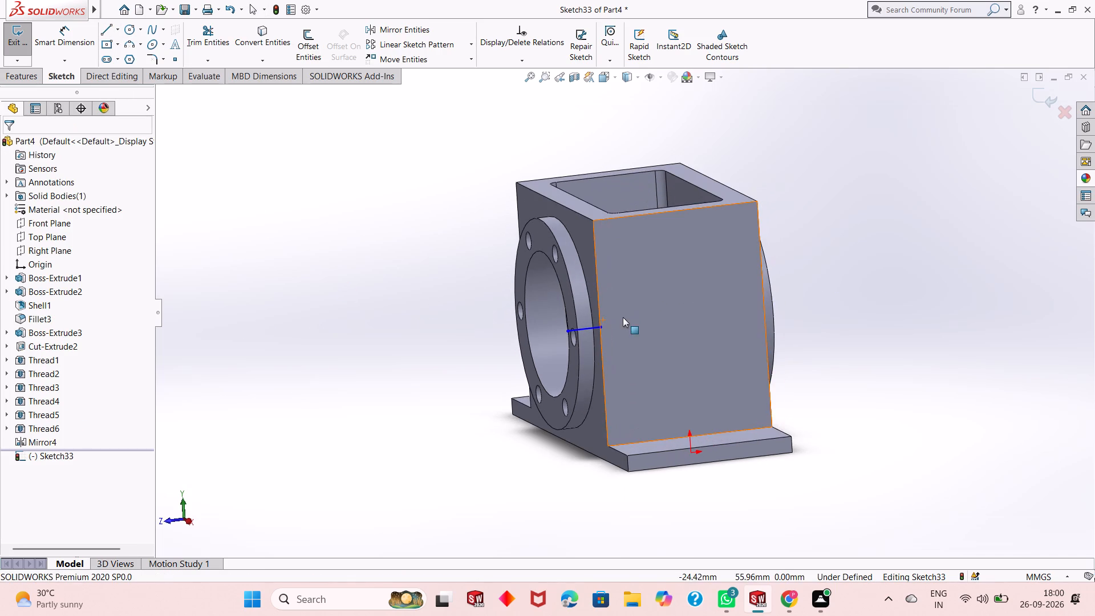
{"action": "middle_click_drag", "start_coordinate": [616, 321], "coordinate": [611, 329]}
{"action": "left_click", "coordinate": [1038, 91]}
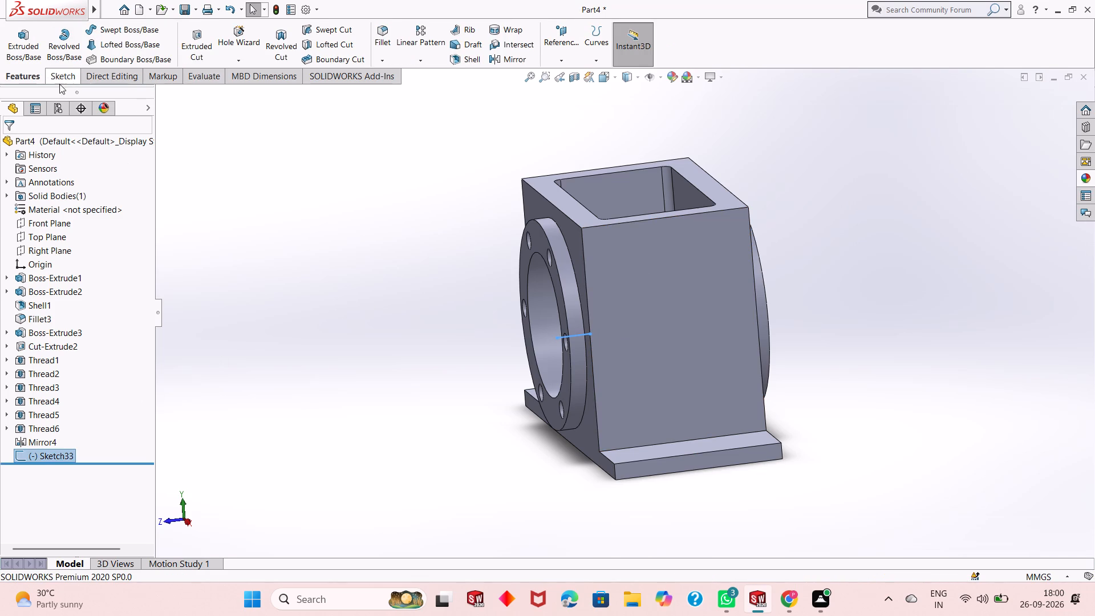
Add an extruded M12x1.25 Metric Die thread to the boss's upper hole farther from the sketched wall, starting at Sketch33's outer endpoint, trimmed with both faces.
{"action": "left_click", "coordinate": [225, 63]}
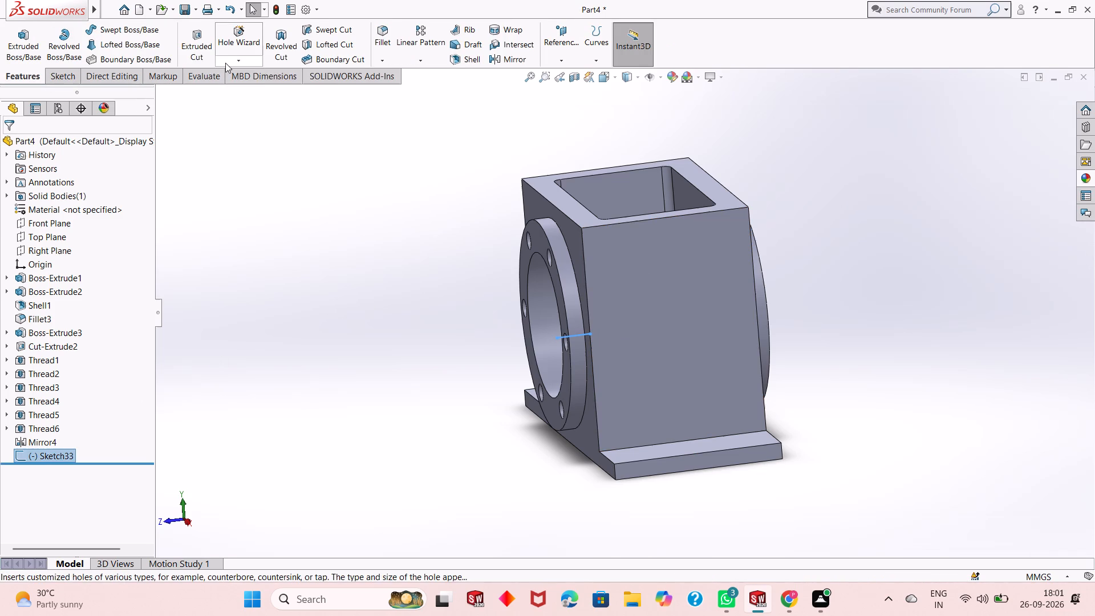
{"action": "left_click", "coordinate": [241, 107]}
{"action": "middle_click_drag", "start_coordinate": [460, 347], "coordinate": [469, 330]}
{"action": "left_click", "coordinate": [629, 312]}
{"action": "middle_click_drag", "start_coordinate": [615, 328], "coordinate": [634, 315]}
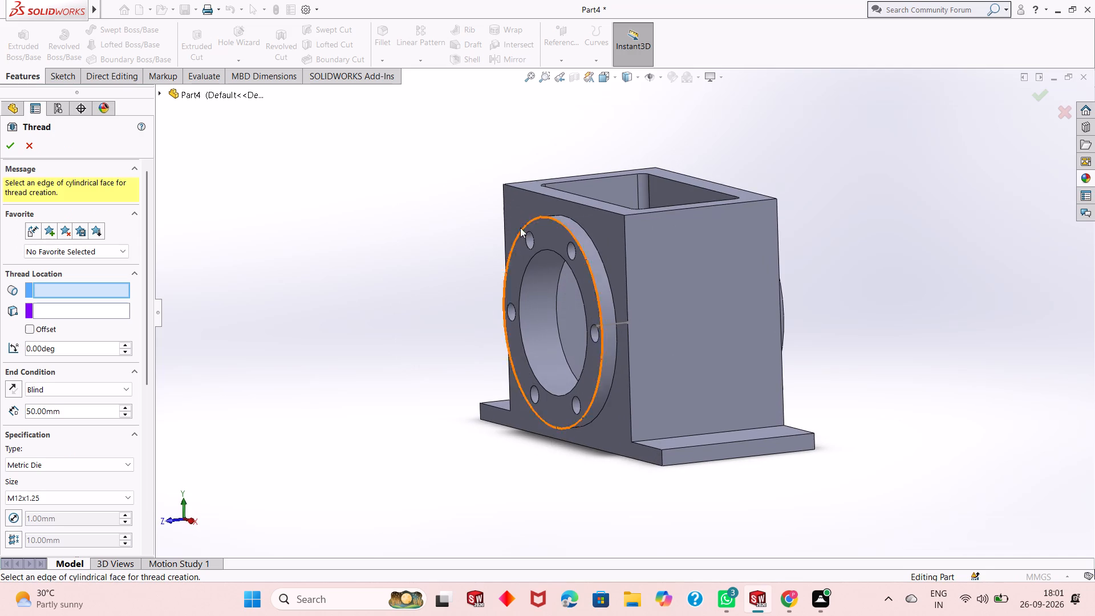
{"action": "left_click", "coordinate": [526, 246]}
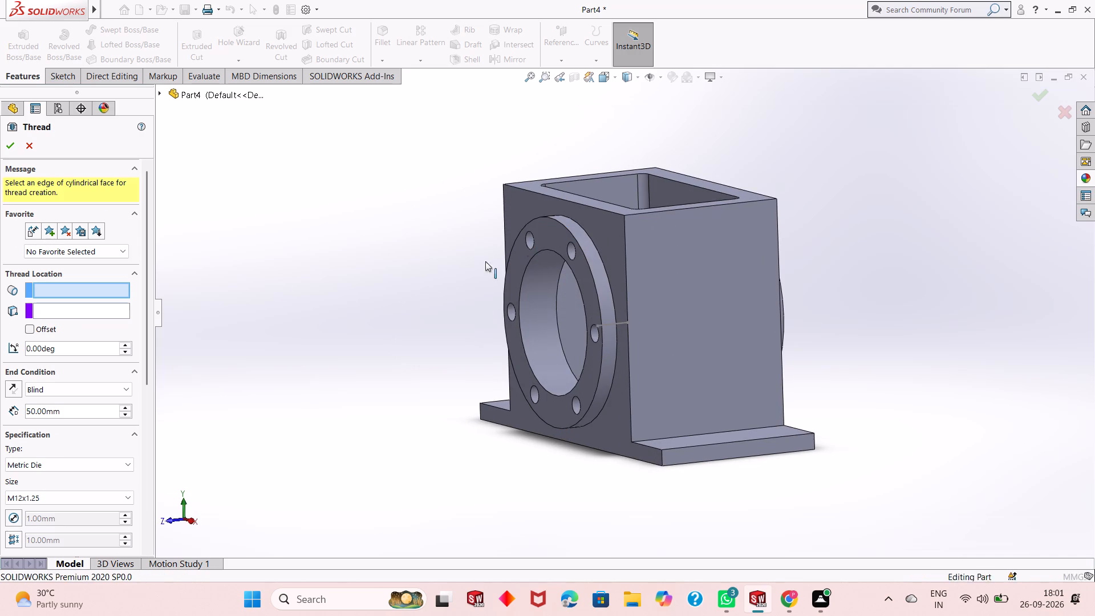
{"action": "left_click", "coordinate": [103, 258]}
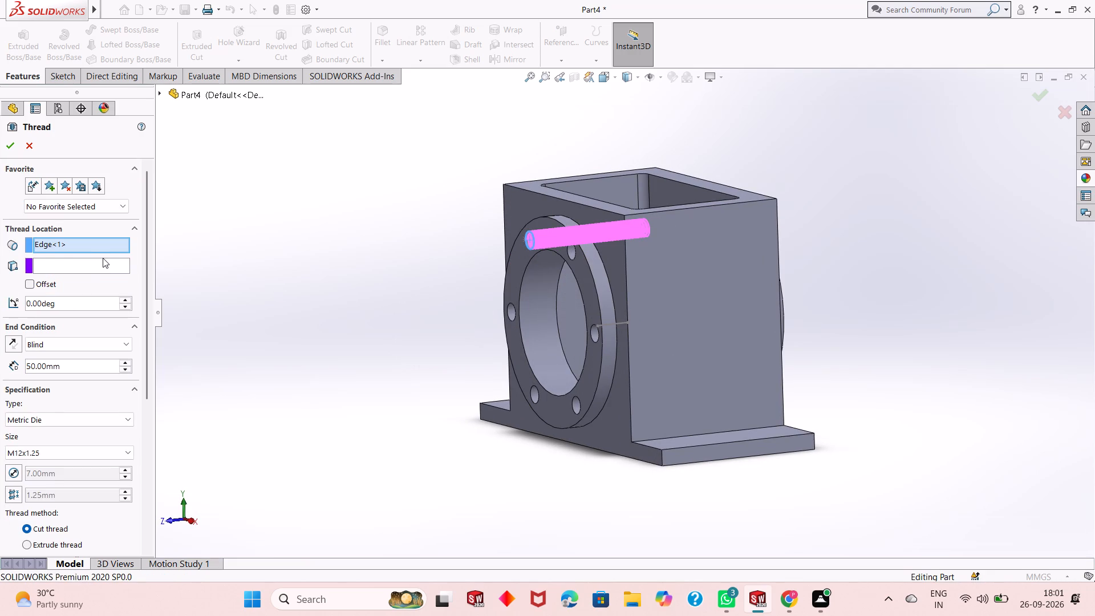
{"action": "left_click", "coordinate": [104, 266]}
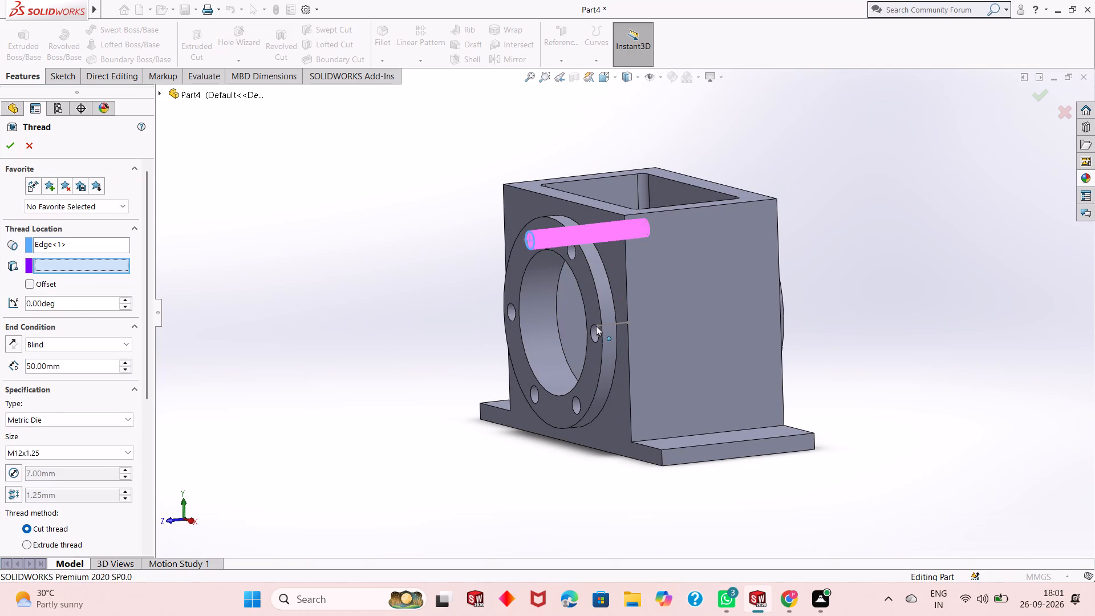
{"action": "left_click", "coordinate": [597, 324]}
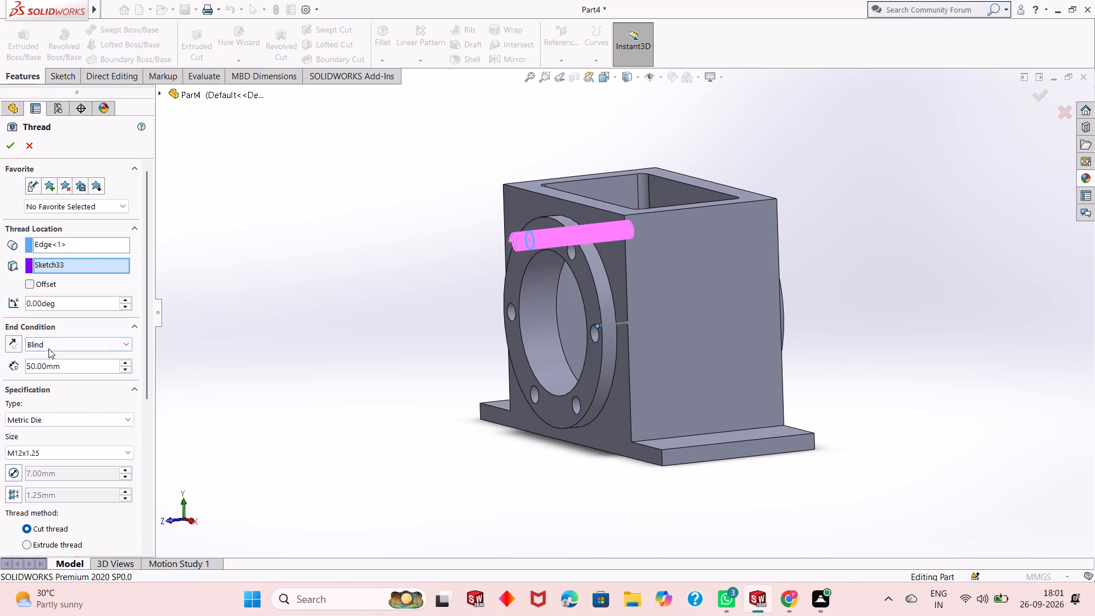
{"action": "scroll", "coordinate": [145, 452], "scroll_direction": "down", "scroll_amount": 2}
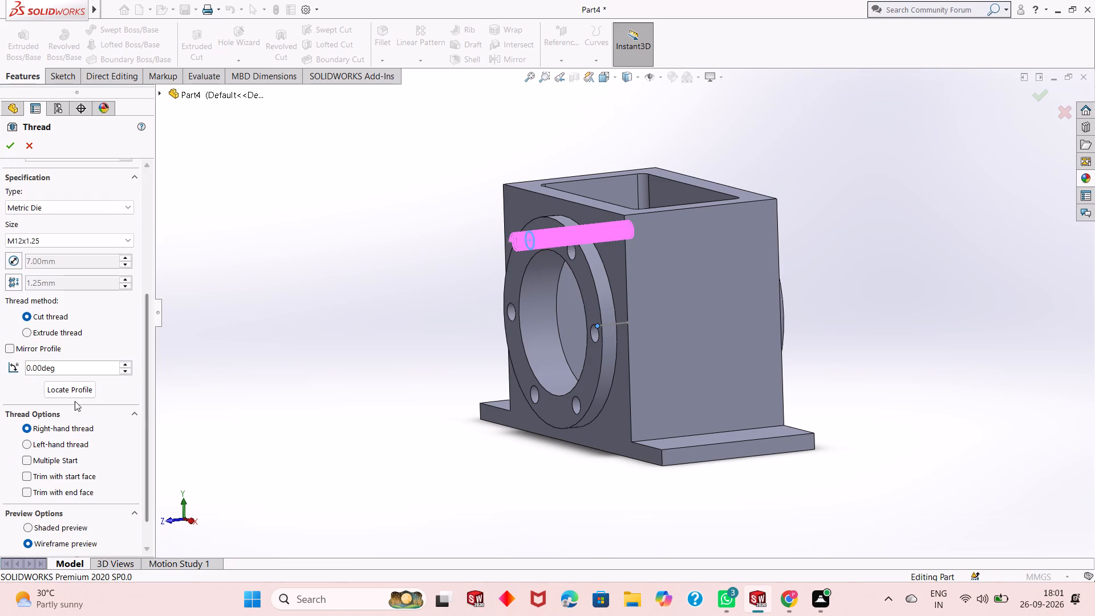
{"action": "left_click", "coordinate": [43, 330]}
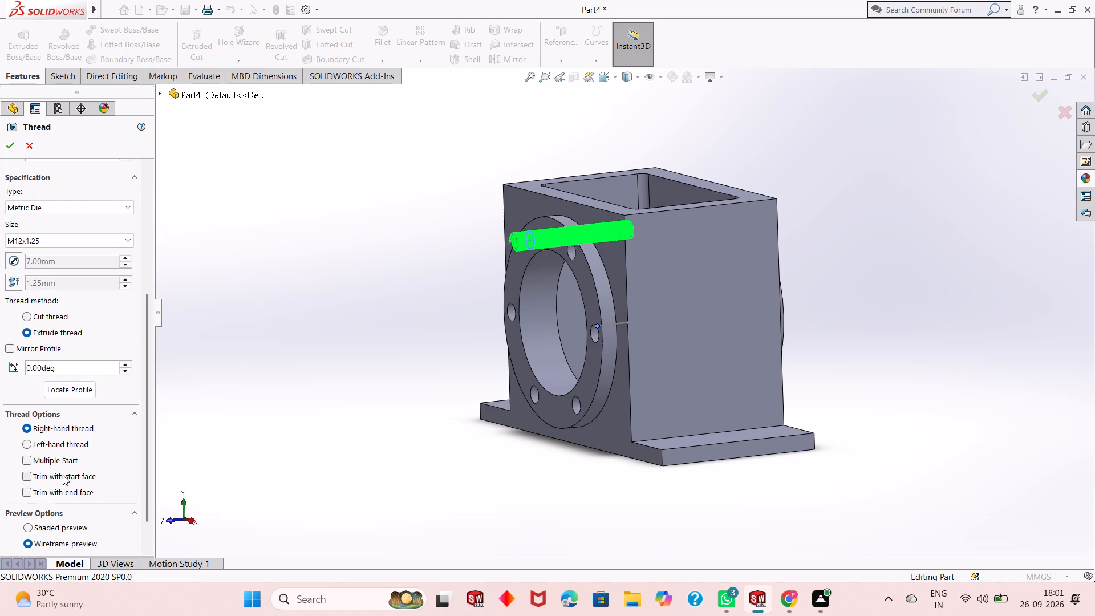
{"action": "left_click", "coordinate": [63, 475]}
{"action": "left_click", "coordinate": [63, 489]}
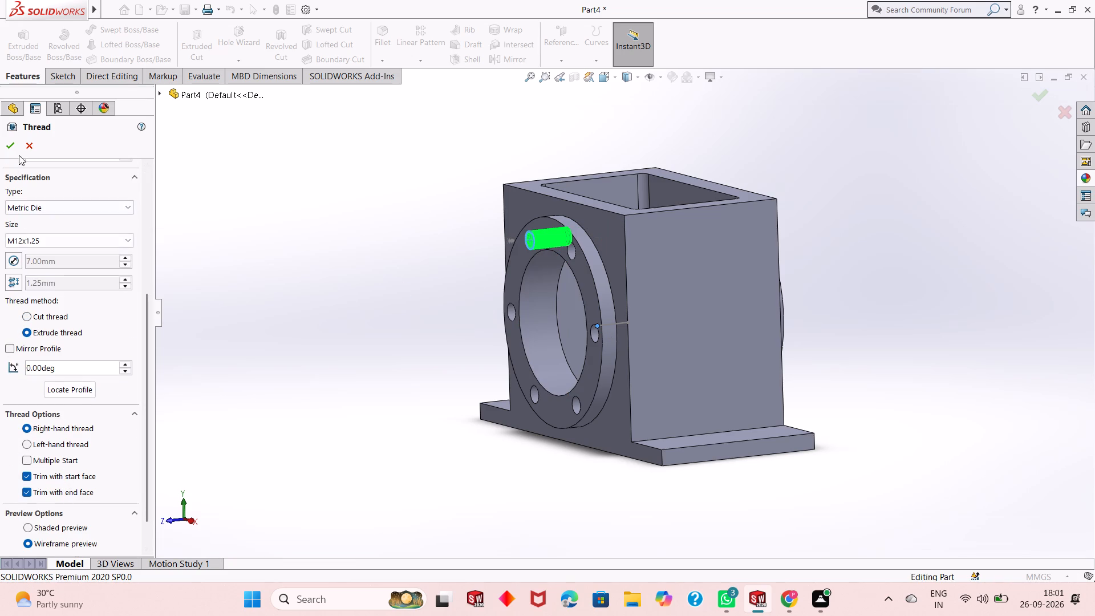
{"action": "left_click", "coordinate": [7, 142]}
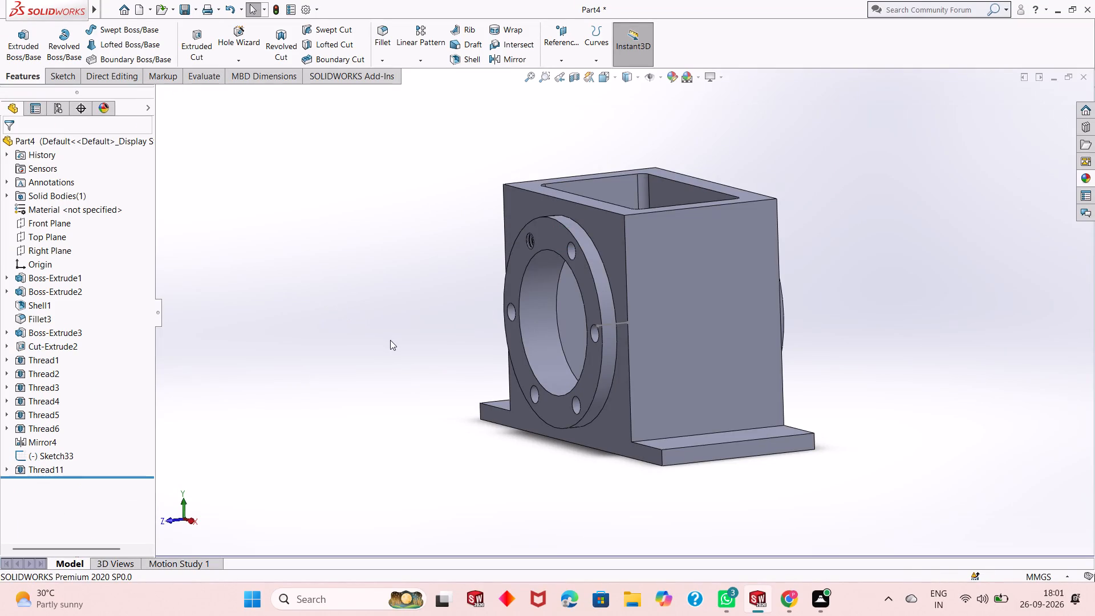
Add an extruded M12x1.25 Metric Die thread to the boss's upper hole nearer the sketched wall, starting at Sketch33's outer endpoint, trimmed with both faces.
{"action": "middle_click_drag", "start_coordinate": [392, 341], "coordinate": [384, 372]}
{"action": "scroll", "coordinate": [550, 220], "scroll_direction": "down", "scroll_amount": 1}
{"action": "scroll", "coordinate": [613, 356], "scroll_direction": "down", "scroll_amount": 1}
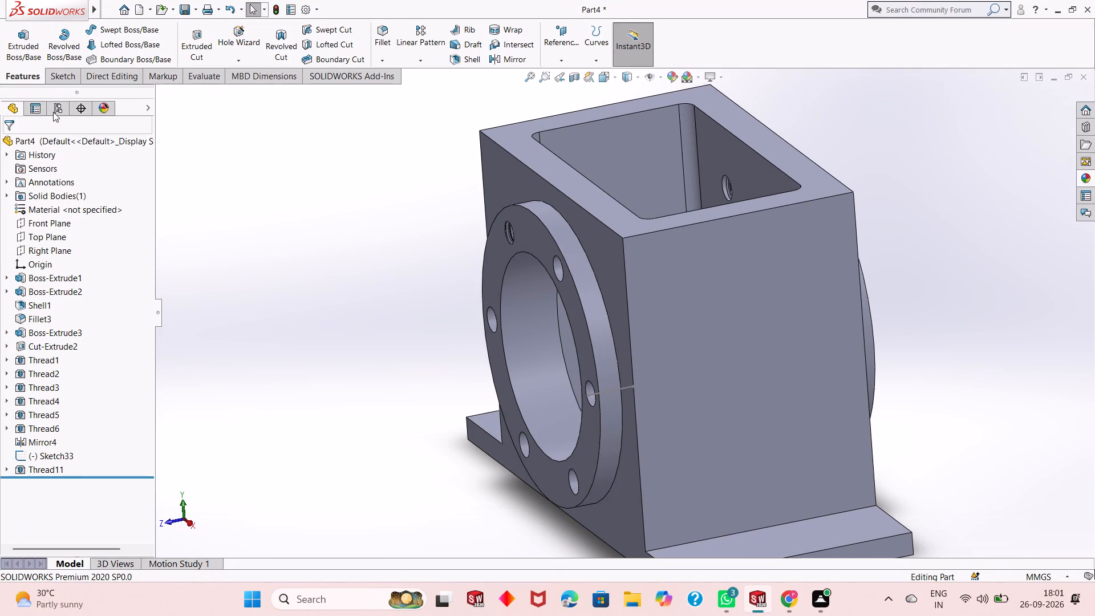
{"action": "left_click", "coordinate": [233, 62]}
{"action": "left_click", "coordinate": [244, 107]}
{"action": "left_click", "coordinate": [619, 318]}
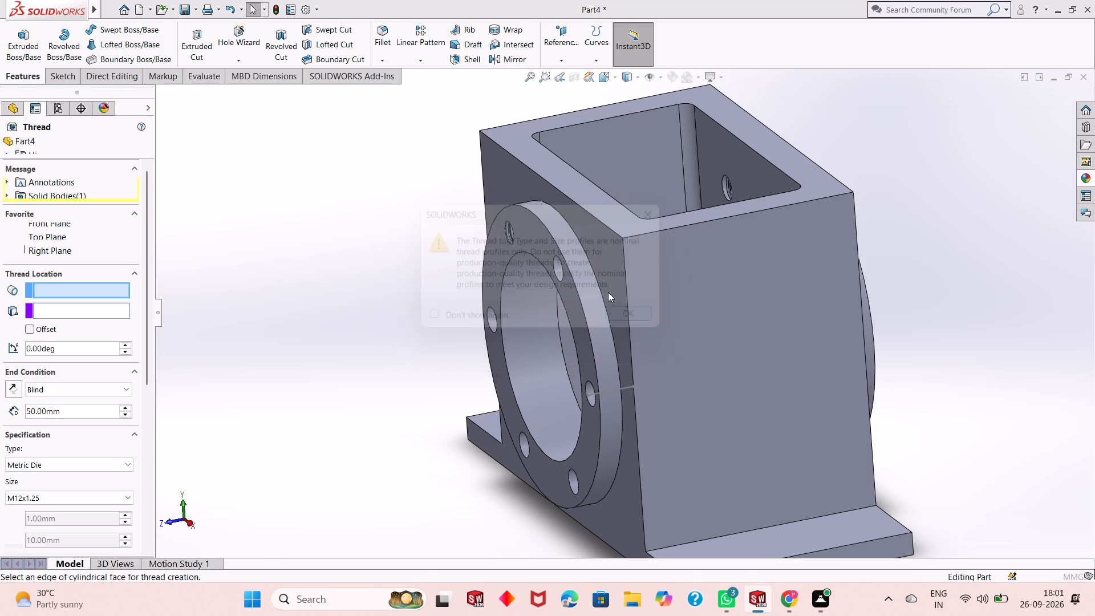
{"action": "left_click", "coordinate": [554, 257]}
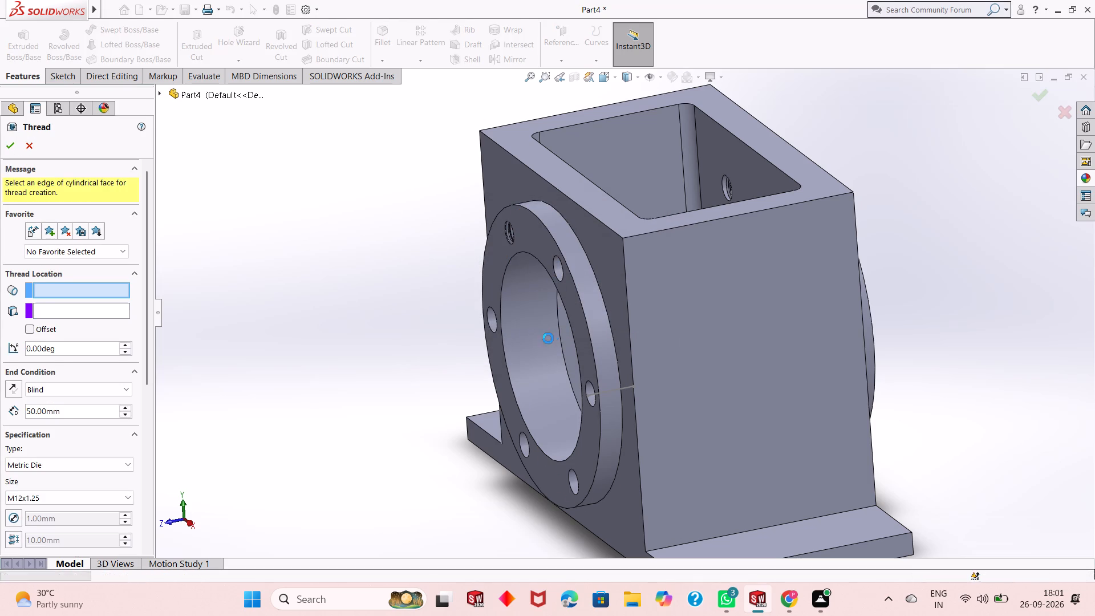
{"action": "left_click", "coordinate": [69, 264]}
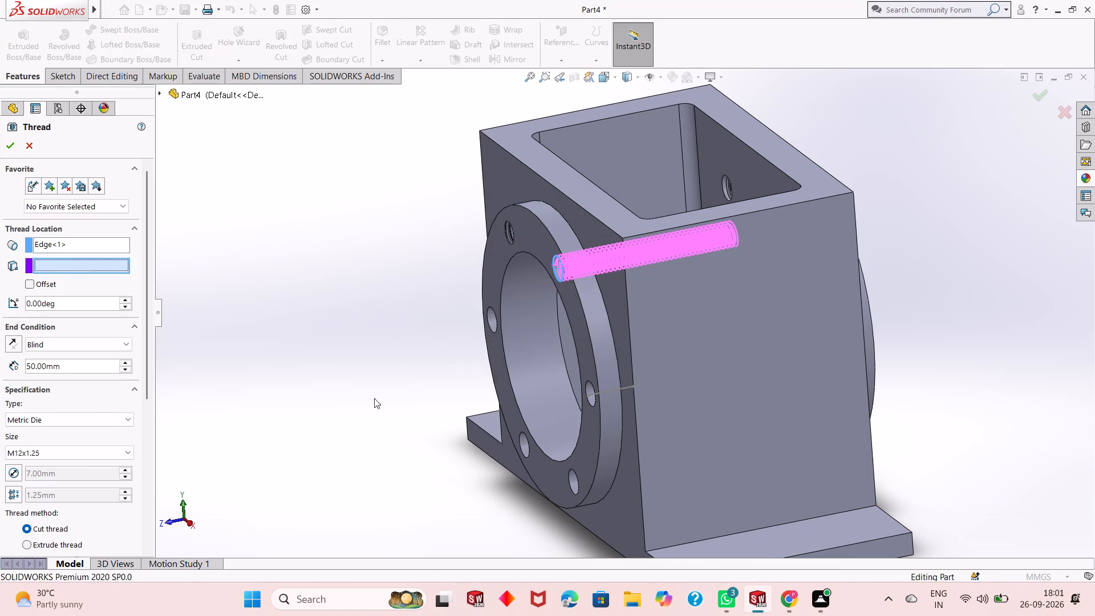
{"action": "left_click", "coordinate": [586, 396]}
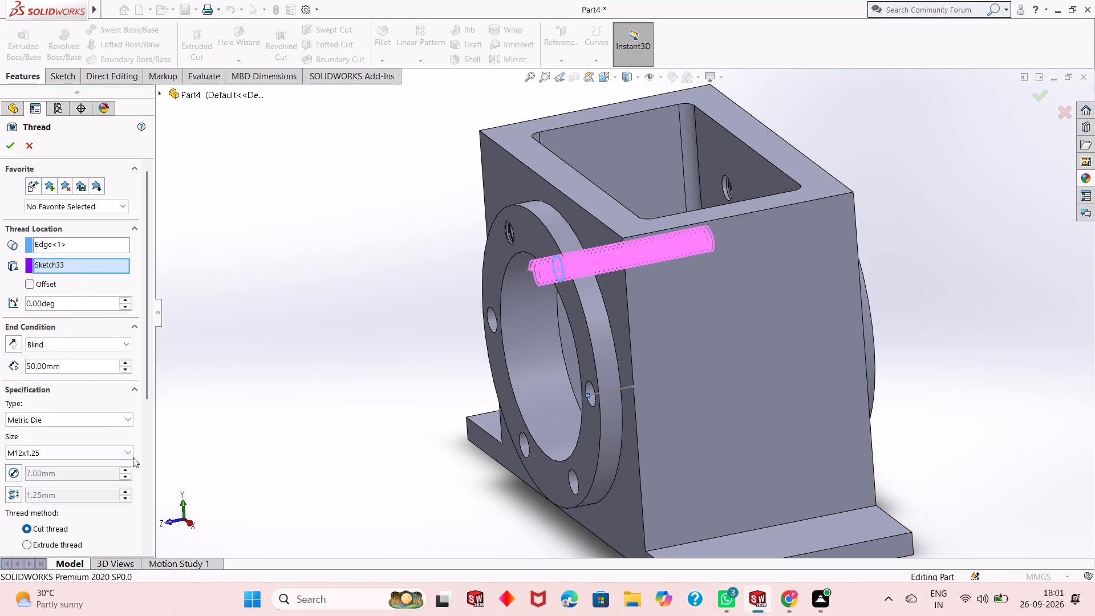
{"action": "scroll", "coordinate": [146, 451], "scroll_direction": "down", "scroll_amount": 1}
{"action": "left_click", "coordinate": [76, 437]}
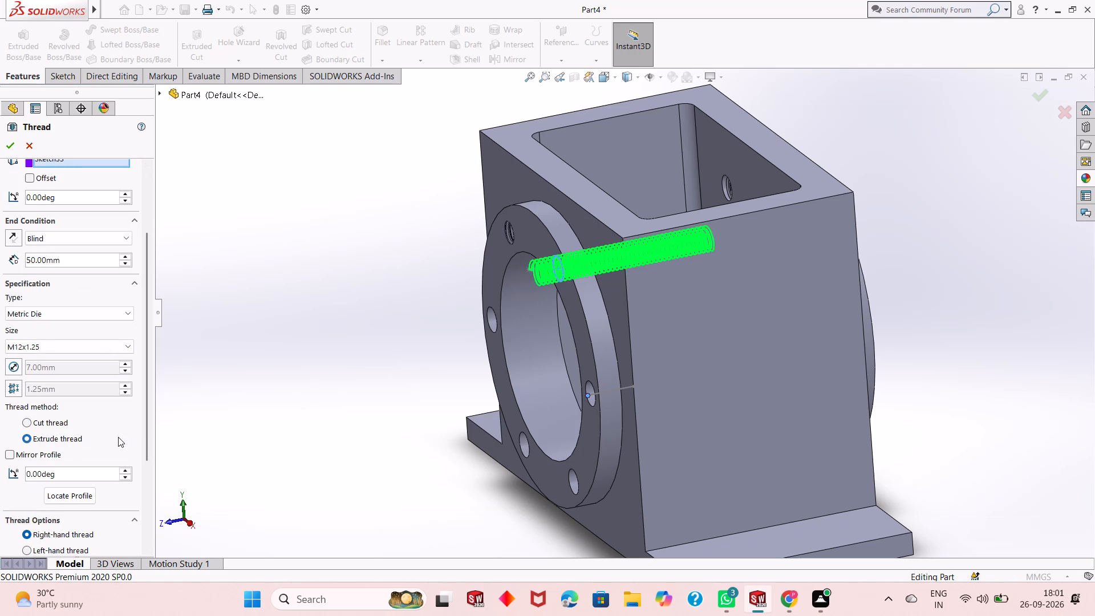
{"action": "scroll", "coordinate": [157, 427], "scroll_direction": "down", "scroll_amount": 2}
{"action": "scroll", "coordinate": [159, 427], "scroll_direction": "up", "scroll_amount": 2}
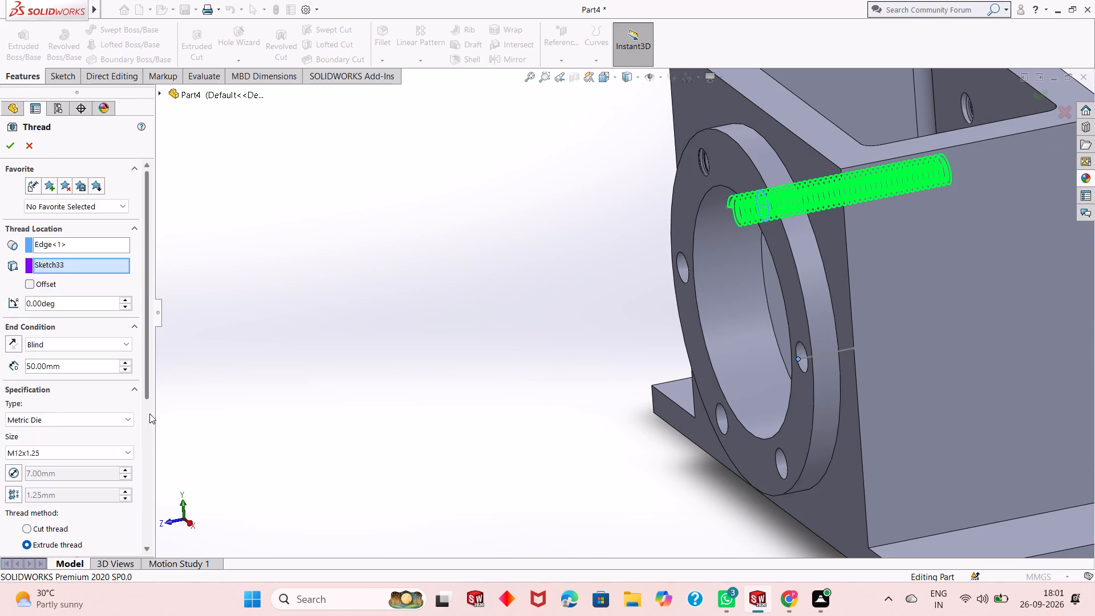
{"action": "scroll", "coordinate": [149, 414], "scroll_direction": "down", "scroll_amount": 6}
{"action": "scroll", "coordinate": [149, 414], "scroll_direction": "up", "scroll_amount": 2}
{"action": "scroll", "coordinate": [149, 414], "scroll_direction": "down", "scroll_amount": 3}
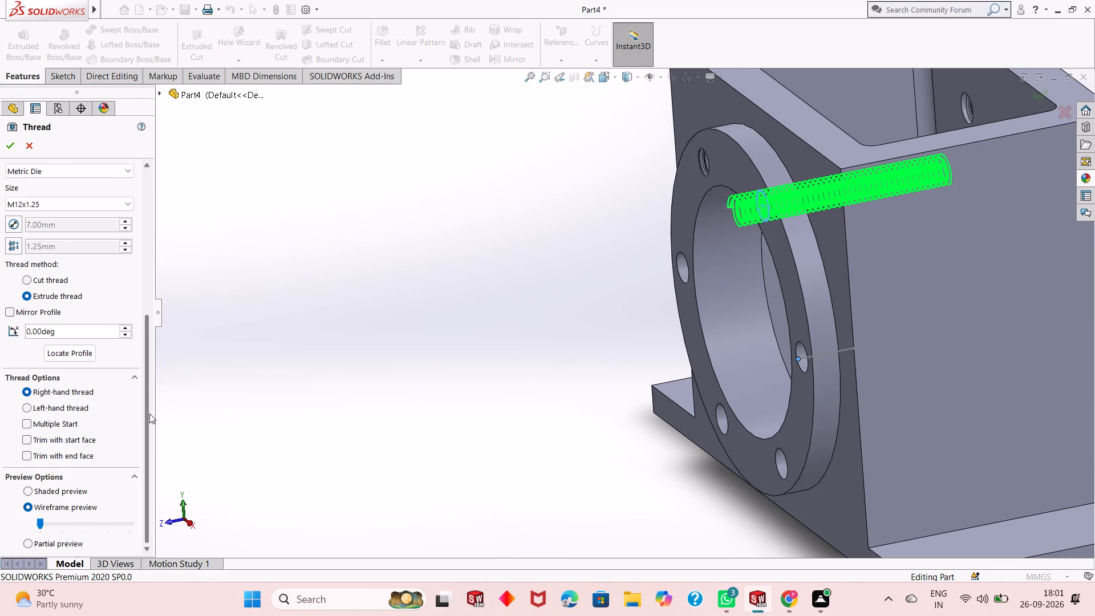
{"action": "scroll", "coordinate": [192, 398], "scroll_direction": "up", "scroll_amount": 3}
{"action": "left_click", "coordinate": [88, 436]}
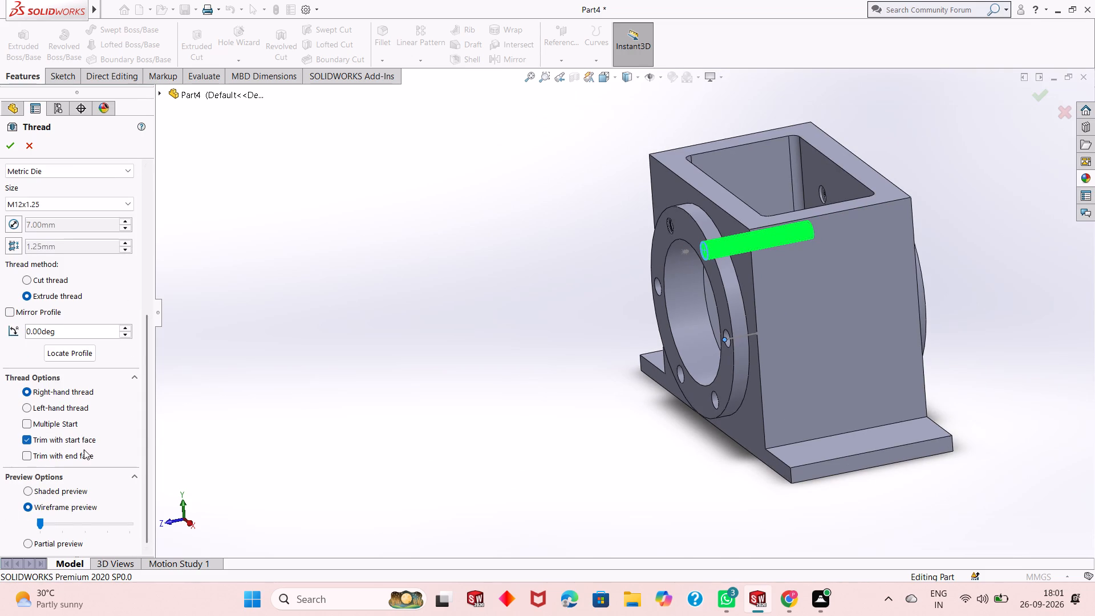
{"action": "left_click", "coordinate": [83, 450]}
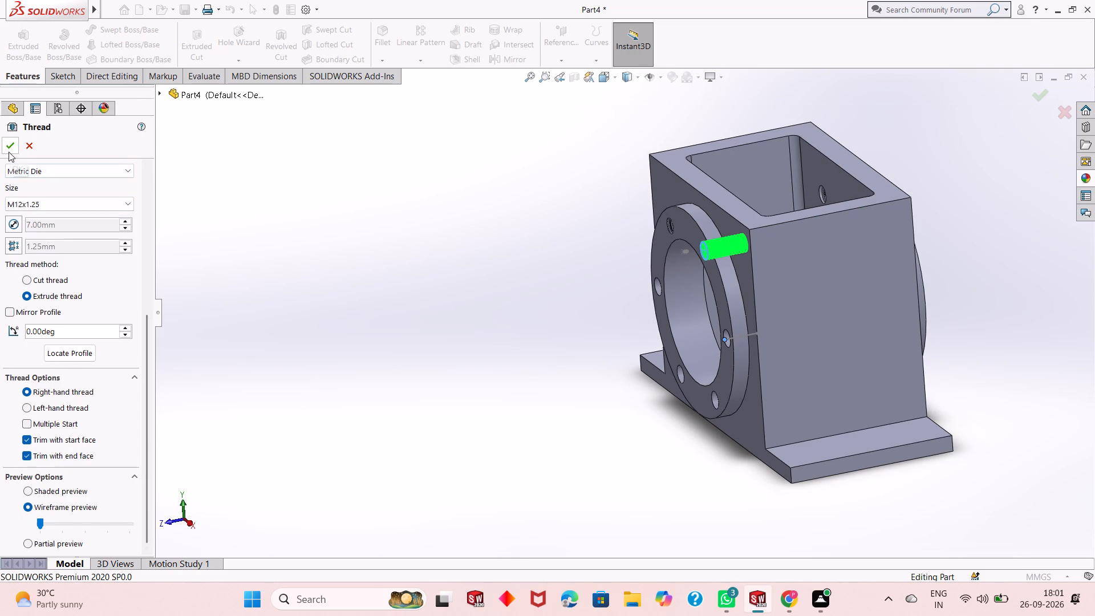
{"action": "left_click", "coordinate": [9, 152]}
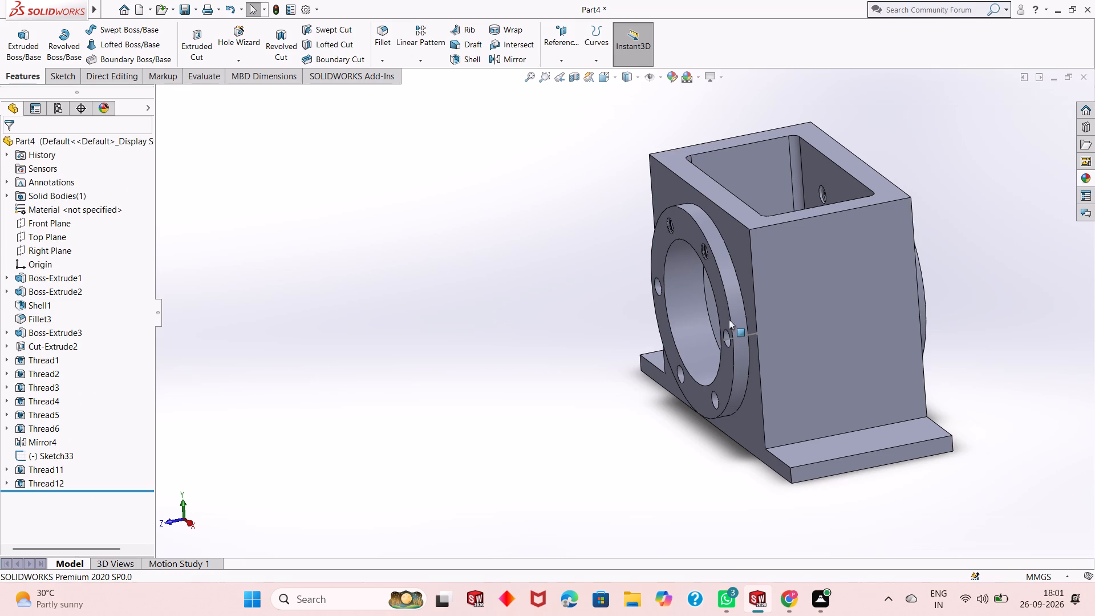
Add an extruded M12x1.25 Metric Die thread to the boss's mid-height hole beside the sketched line, starting at Sketch33's outer endpoint, trimmed with both faces.
{"action": "scroll", "coordinate": [759, 321], "scroll_direction": "down", "scroll_amount": 2}
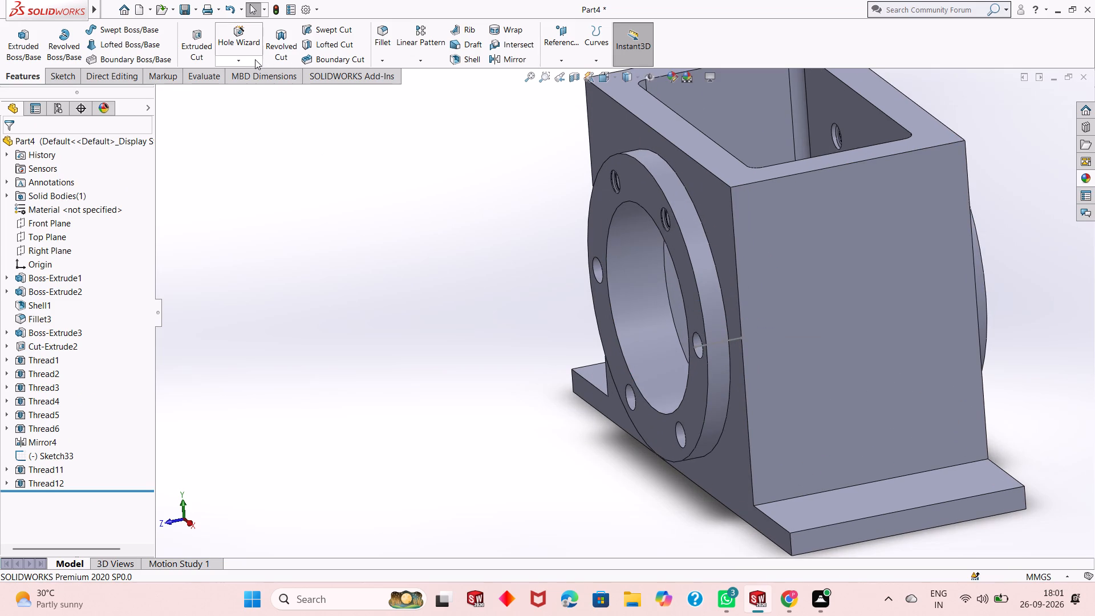
{"action": "left_click", "coordinate": [255, 59]}
{"action": "left_click", "coordinate": [265, 102]}
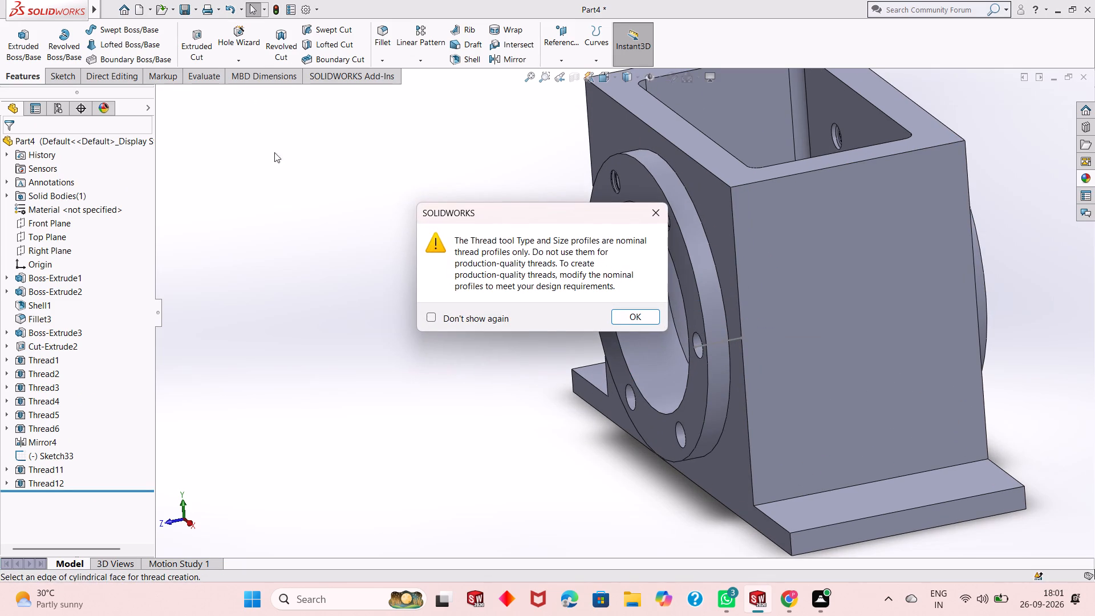
{"action": "left_click", "coordinate": [628, 320]}
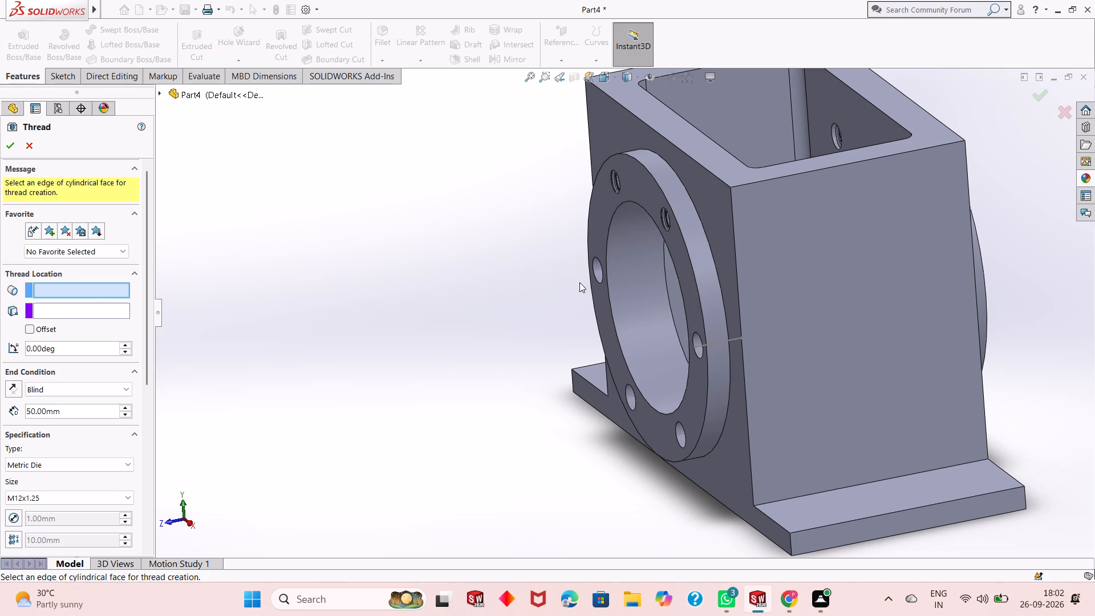
{"action": "left_click", "coordinate": [699, 338]}
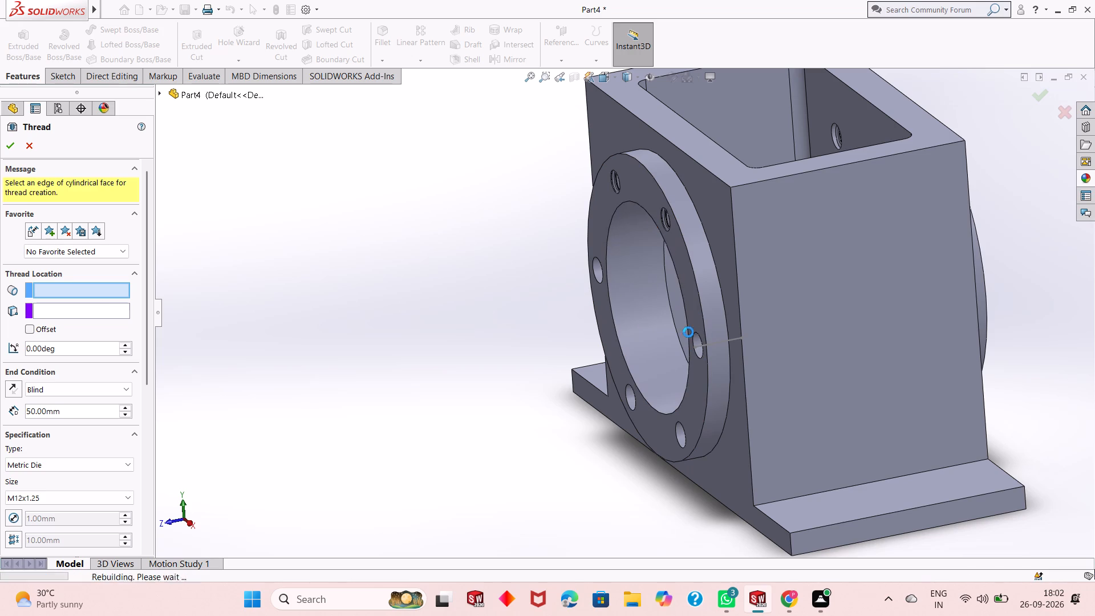
{"action": "left_click", "coordinate": [87, 268]}
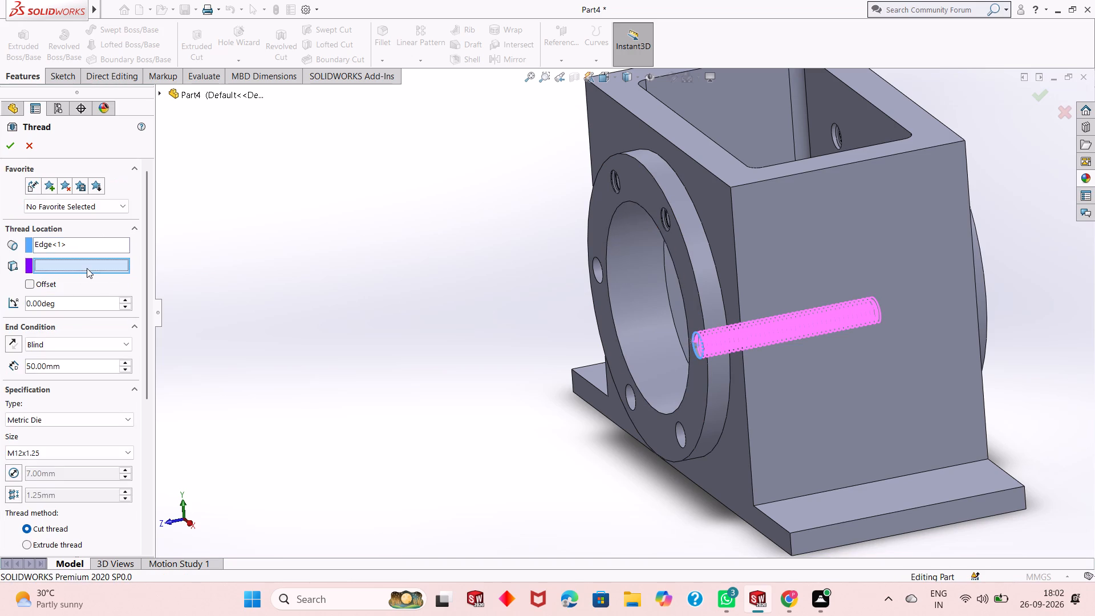
{"action": "left_click", "coordinate": [692, 347]}
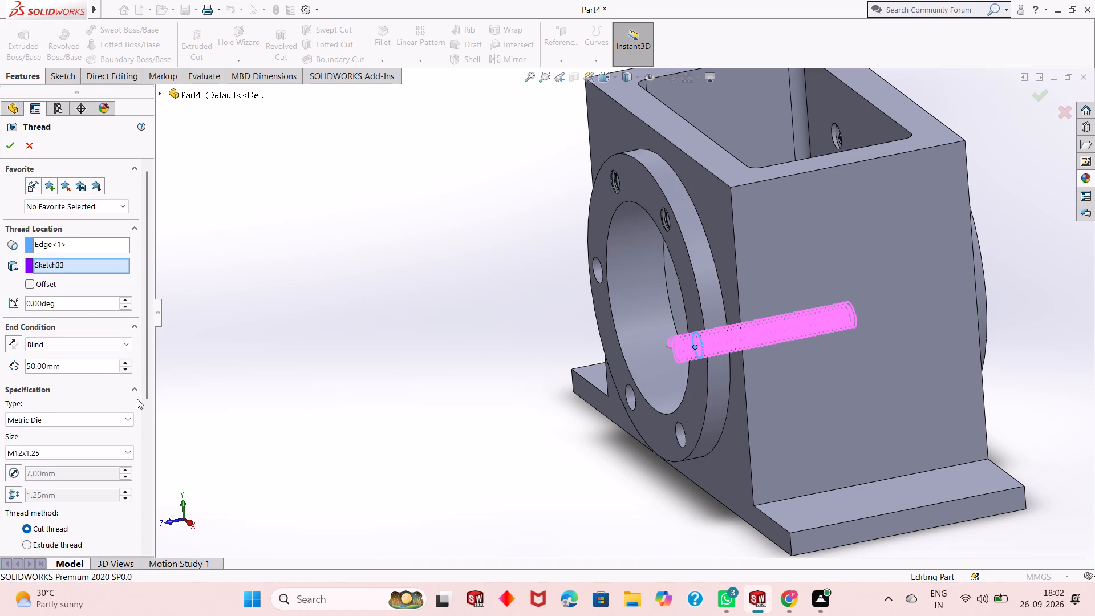
{"action": "scroll", "coordinate": [148, 413], "scroll_direction": "down", "scroll_amount": 3}
{"action": "left_click", "coordinate": [72, 440]}
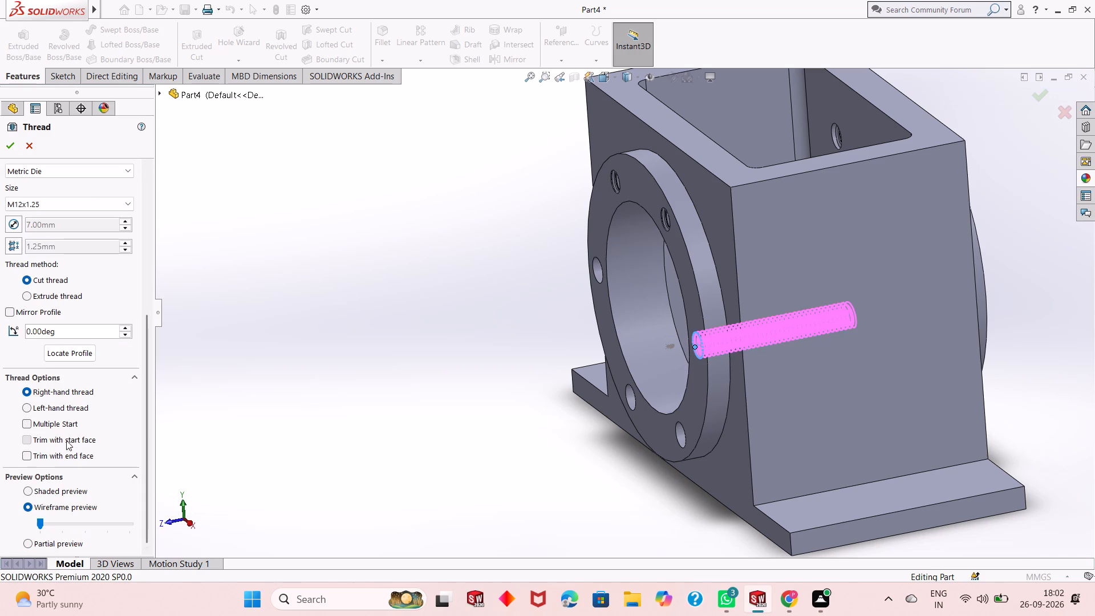
{"action": "left_click", "coordinate": [65, 452]}
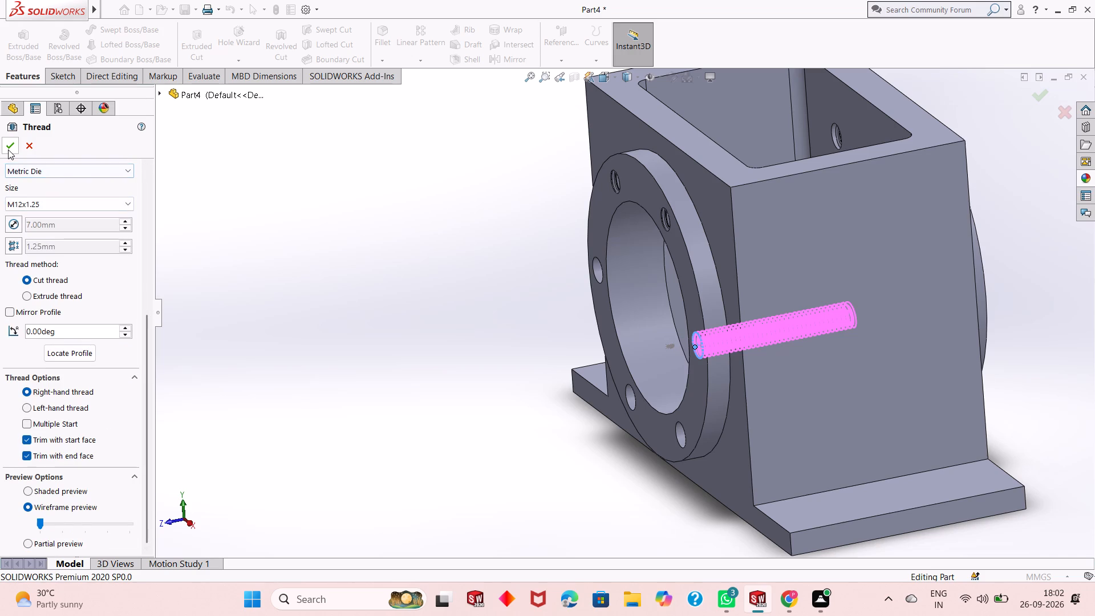
{"action": "left_click", "coordinate": [8, 149]}
{"action": "left_click", "coordinate": [56, 298]}
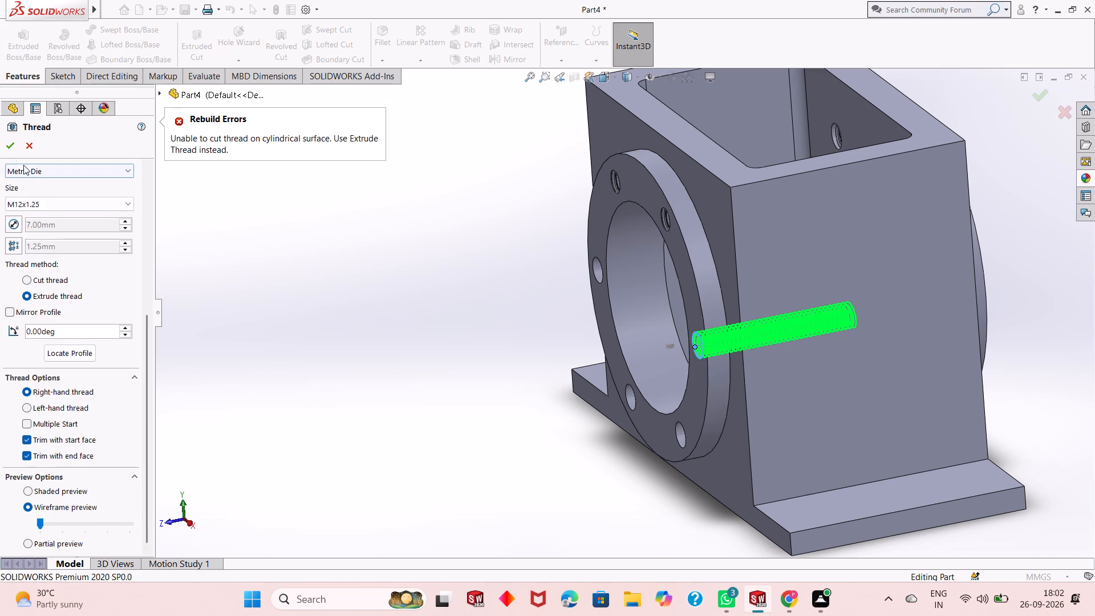
{"action": "left_click", "coordinate": [11, 152]}
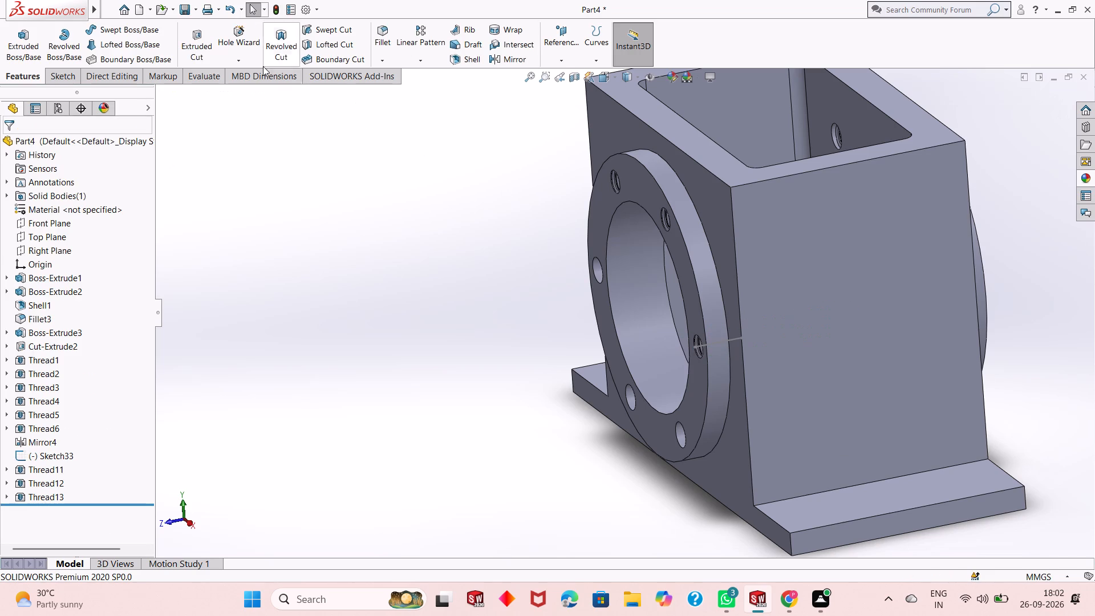
Add an extruded M12x1.25 Metric Die thread to the boss's lower hole nearer the sketched wall, starting at Sketch33's outer endpoint, trimmed with both faces.
{"action": "left_click", "coordinate": [254, 64]}
{"action": "left_click", "coordinate": [266, 99]}
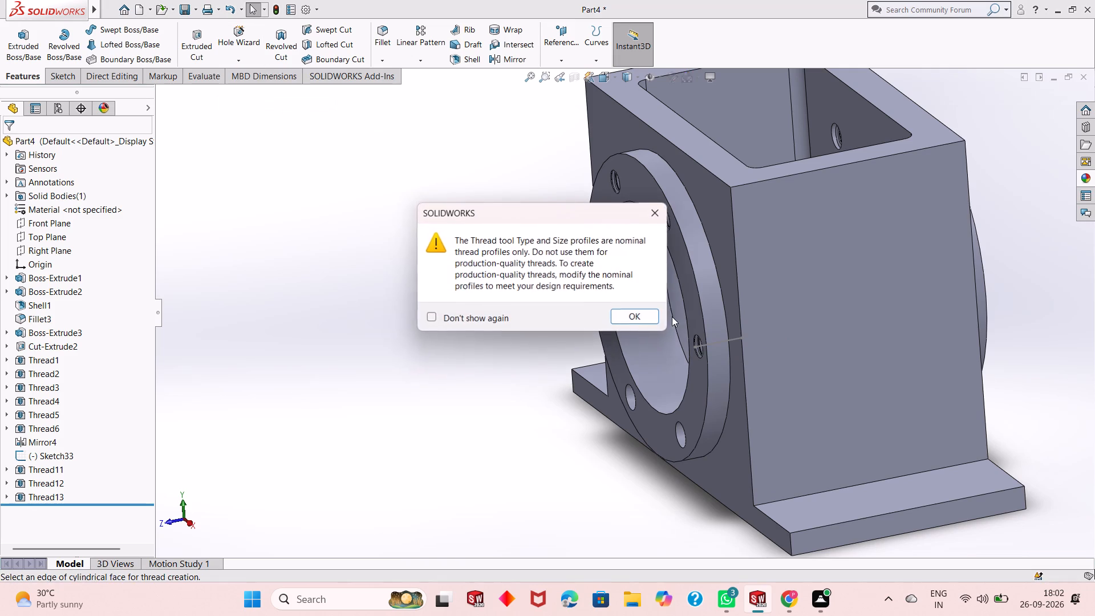
{"action": "left_click", "coordinate": [641, 318]}
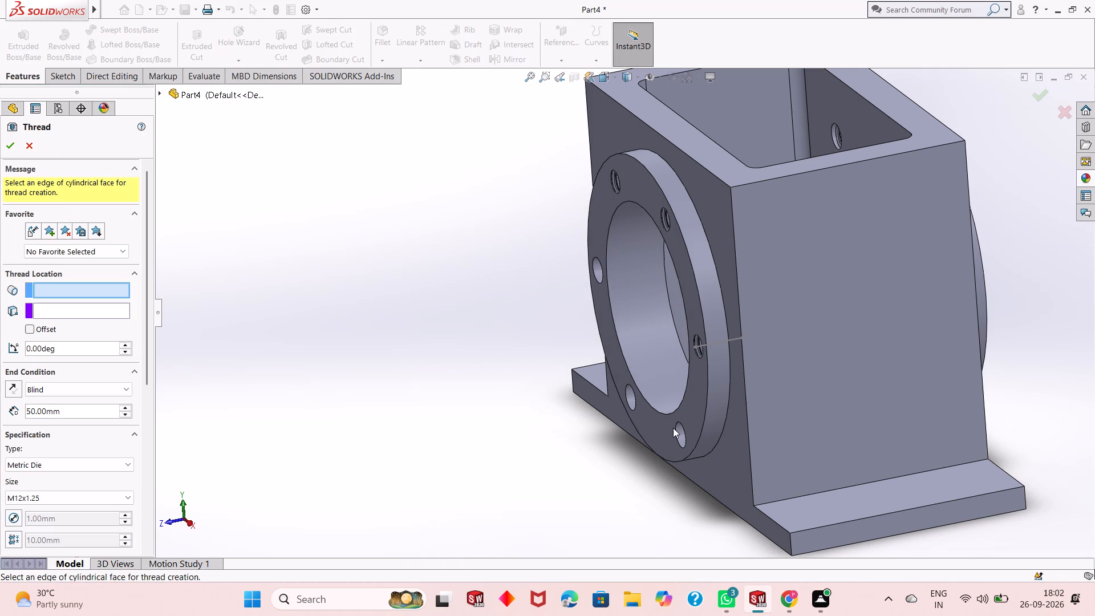
{"action": "left_click", "coordinate": [678, 427]}
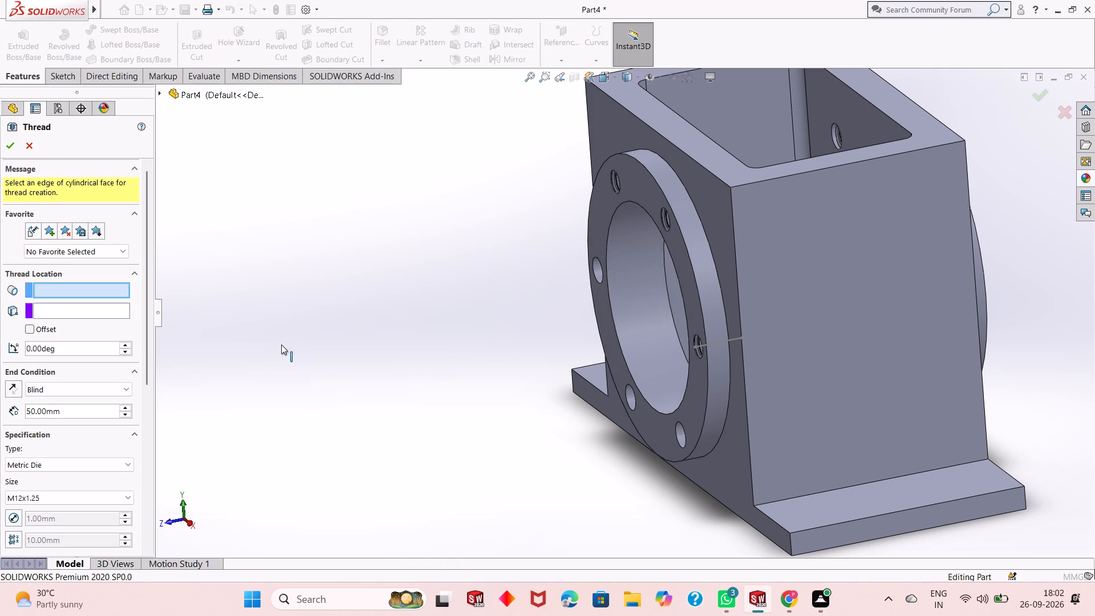
{"action": "left_click", "coordinate": [115, 260]}
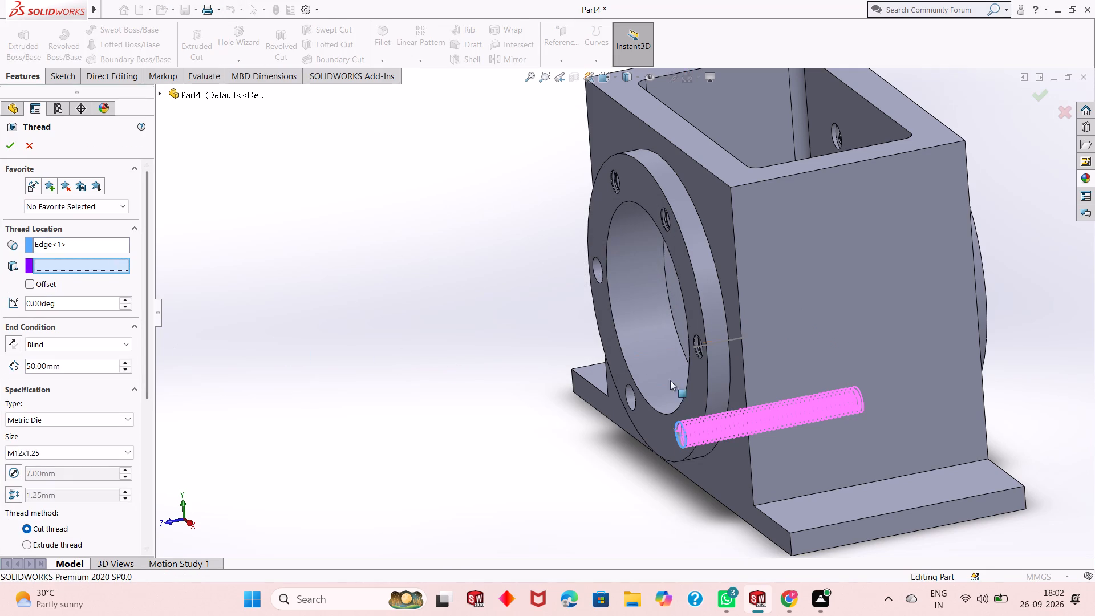
{"action": "left_click", "coordinate": [694, 347]}
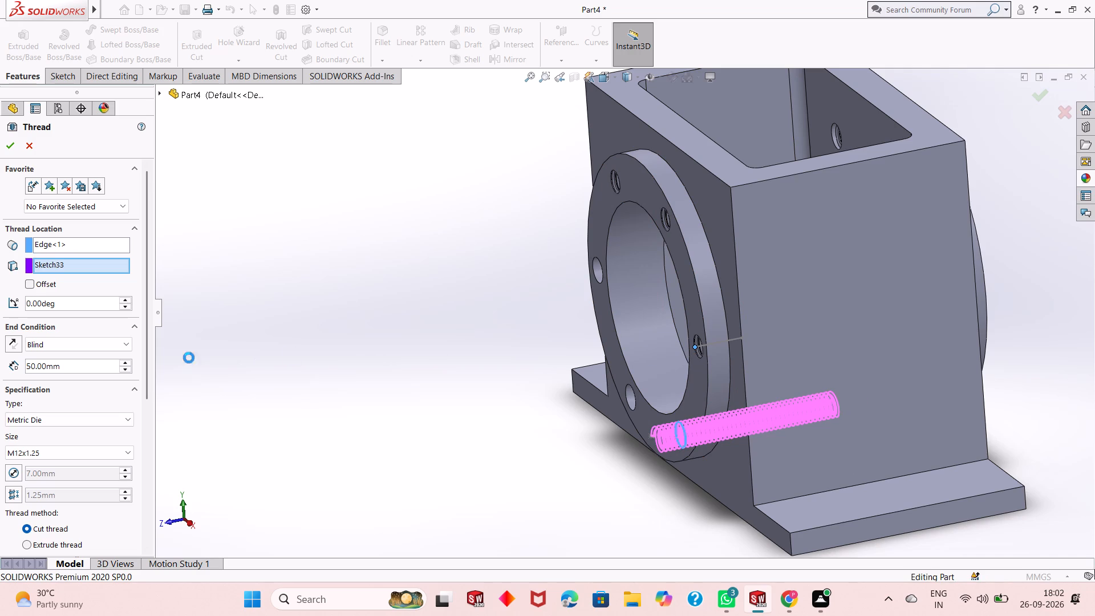
{"action": "scroll", "coordinate": [152, 359], "scroll_direction": "down", "scroll_amount": 4}
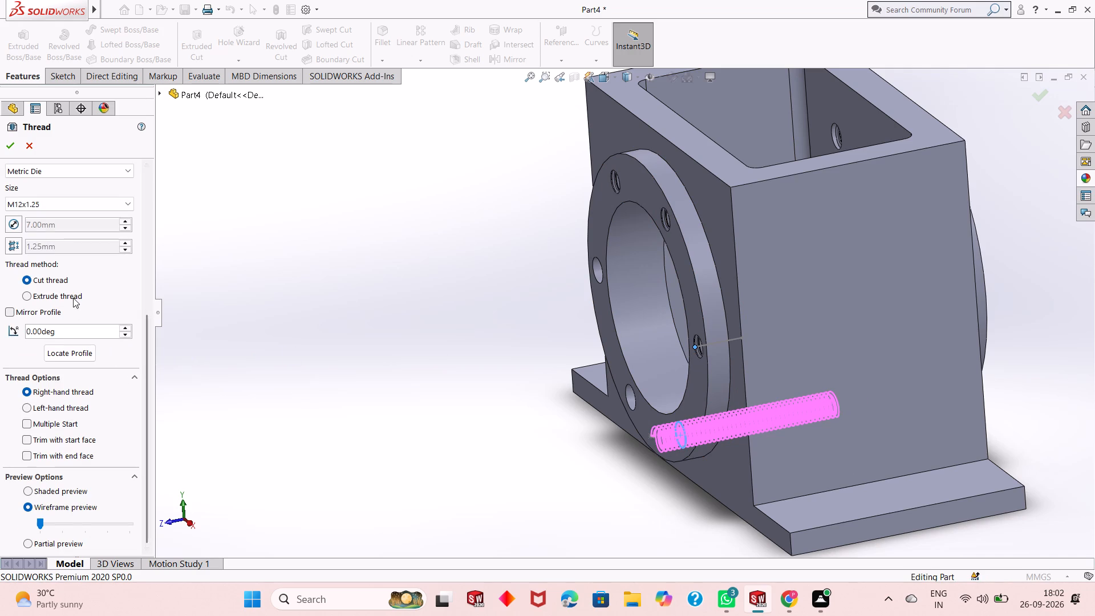
{"action": "left_click", "coordinate": [71, 295]}
{"action": "left_click", "coordinate": [78, 438]}
{"action": "left_click", "coordinate": [72, 457]}
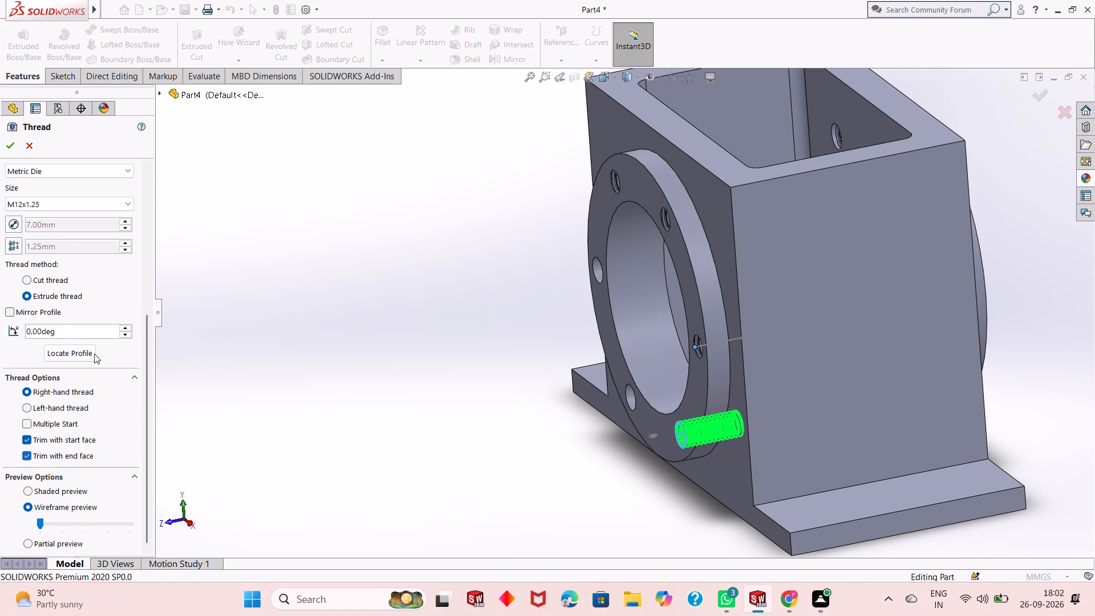
{"action": "left_click", "coordinate": [11, 147]}
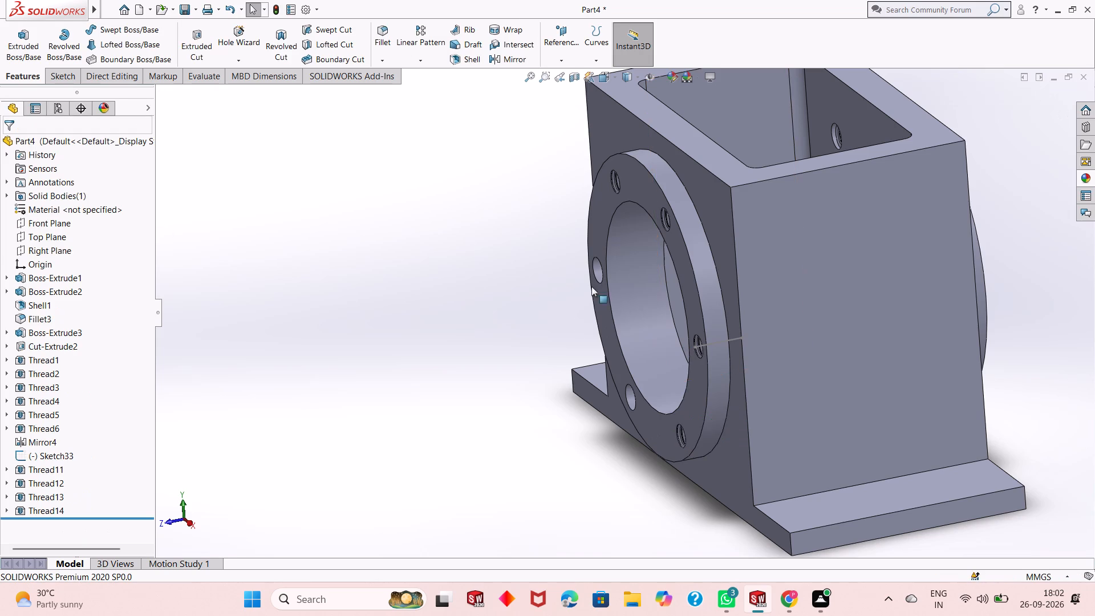
Add an extruded M12x1.25 Metric Die thread to the boss's lower hole farther from the sketched wall, starting at Sketch33's outer endpoint, trimmed with both faces.
{"action": "left_click", "coordinate": [223, 55]}
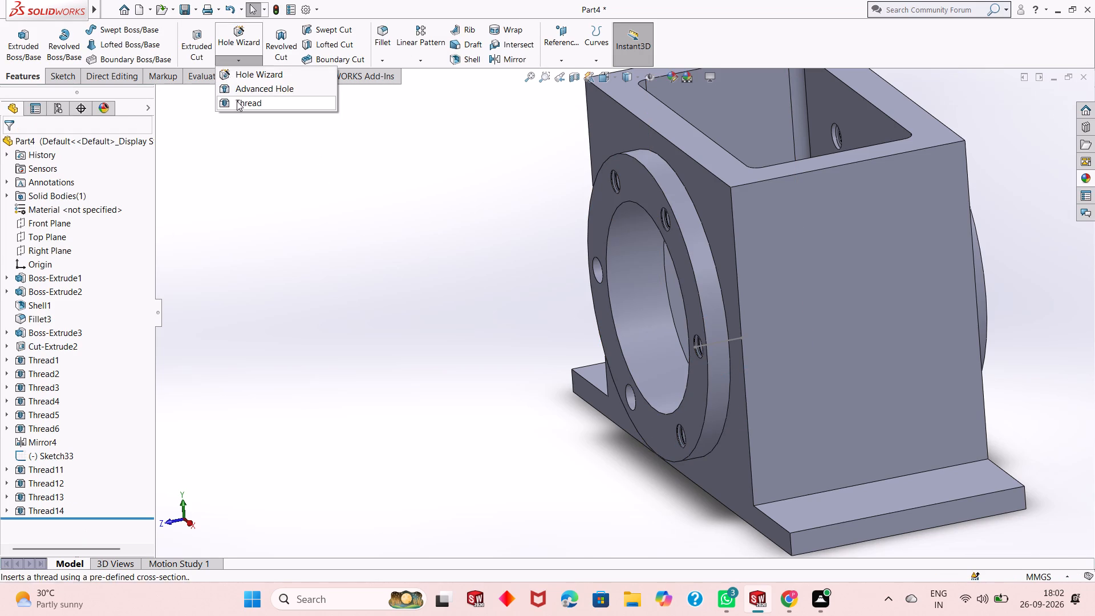
{"action": "left_click", "coordinate": [237, 102]}
{"action": "left_click", "coordinate": [630, 318]}
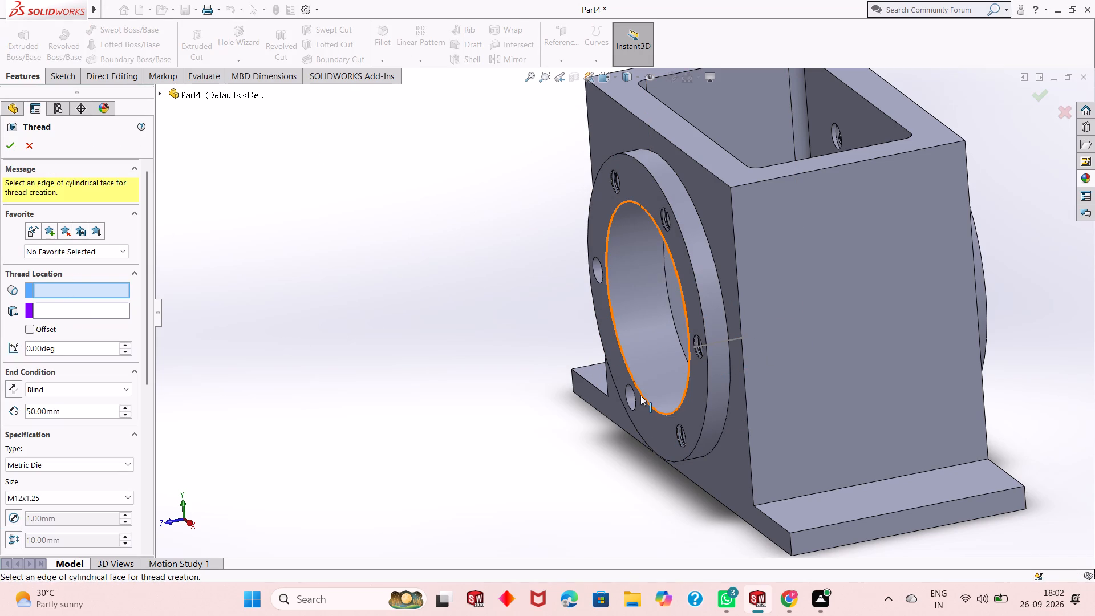
{"action": "scroll", "coordinate": [641, 396], "scroll_direction": "down", "scroll_amount": 1}
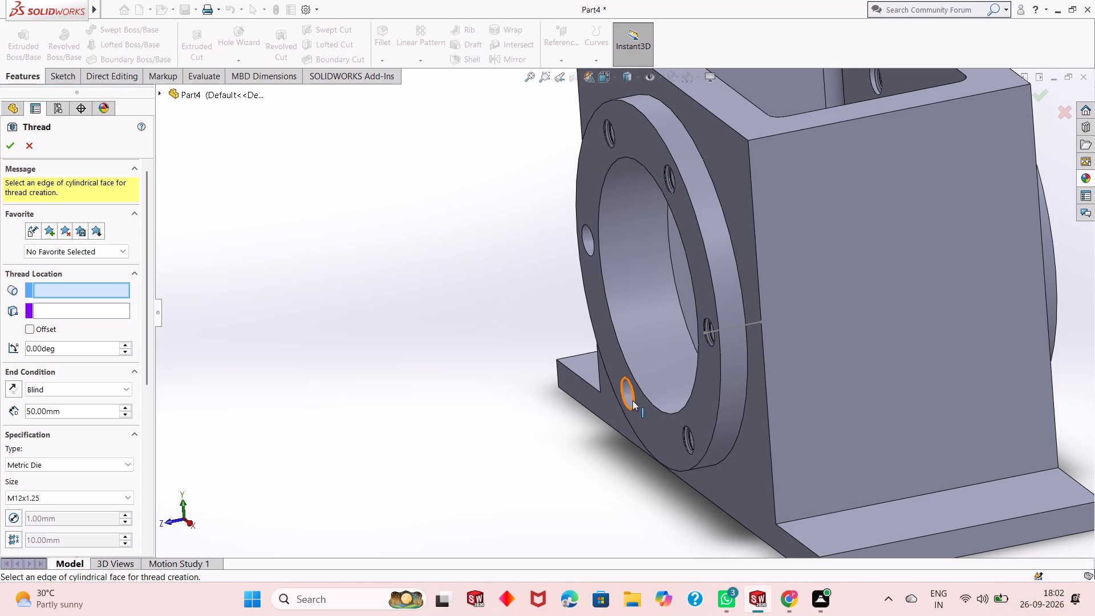
{"action": "left_click", "coordinate": [632, 400]}
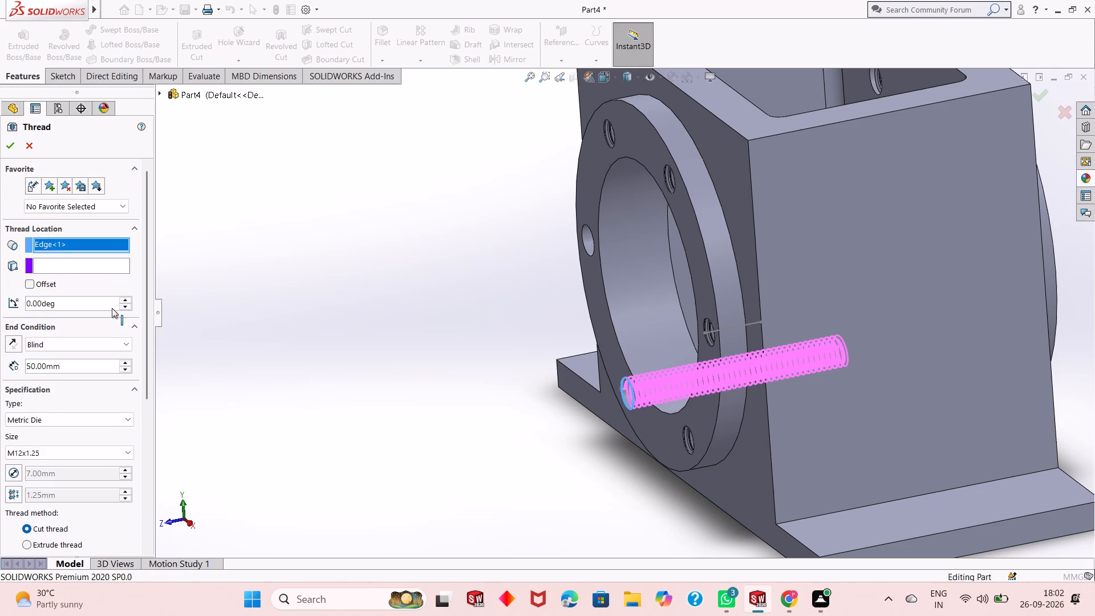
{"action": "left_click", "coordinate": [104, 266]}
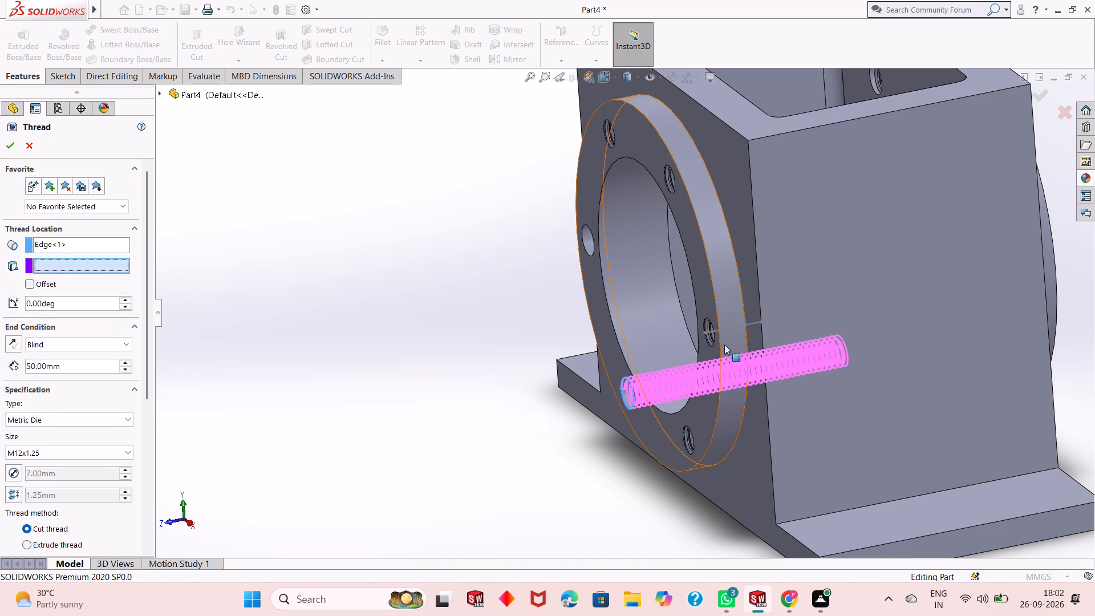
{"action": "left_click", "coordinate": [705, 334]}
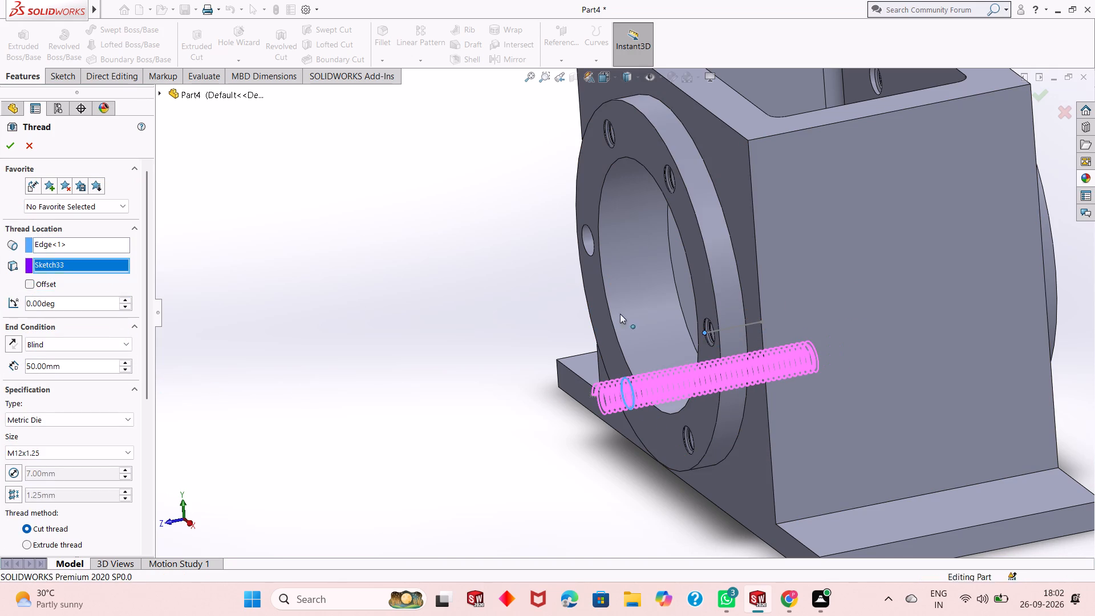
{"action": "scroll", "coordinate": [145, 382], "scroll_direction": "down", "scroll_amount": 4}
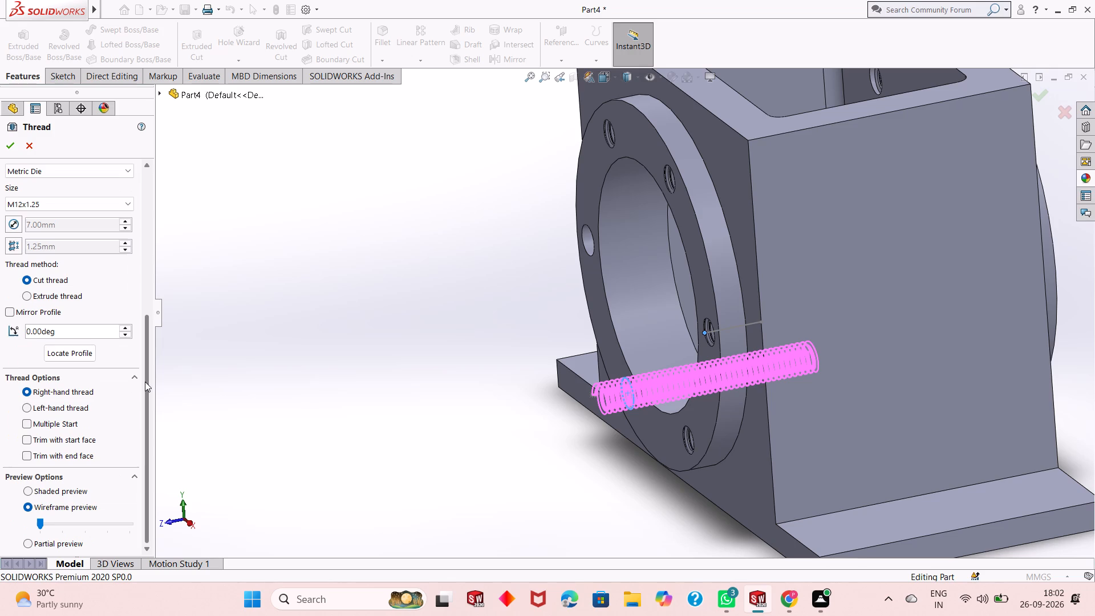
{"action": "left_click", "coordinate": [64, 295]}
{"action": "left_click", "coordinate": [67, 439]}
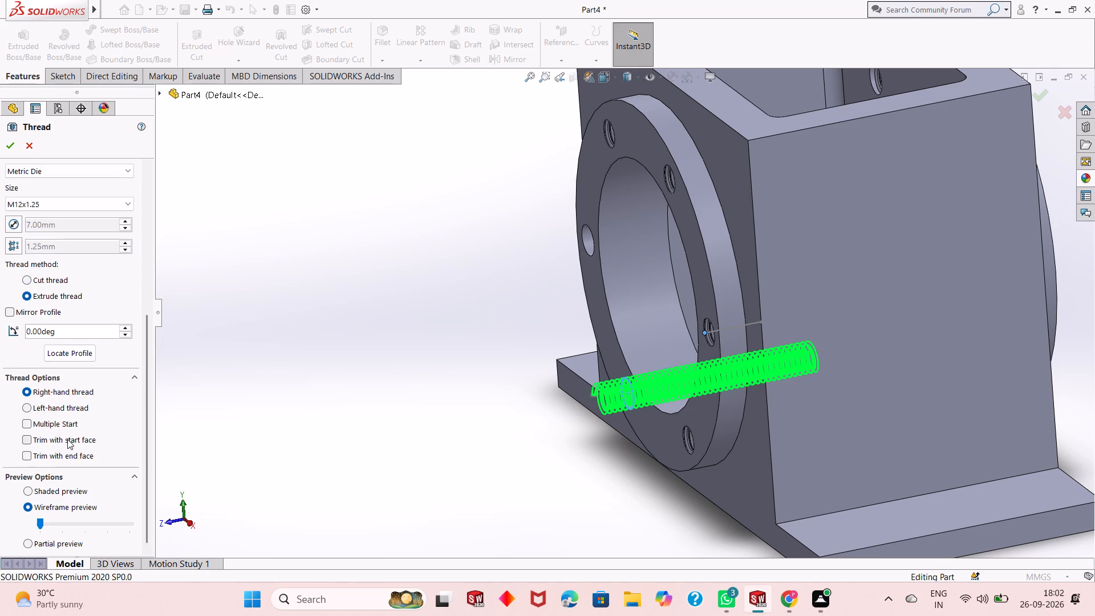
{"action": "left_click", "coordinate": [69, 453]}
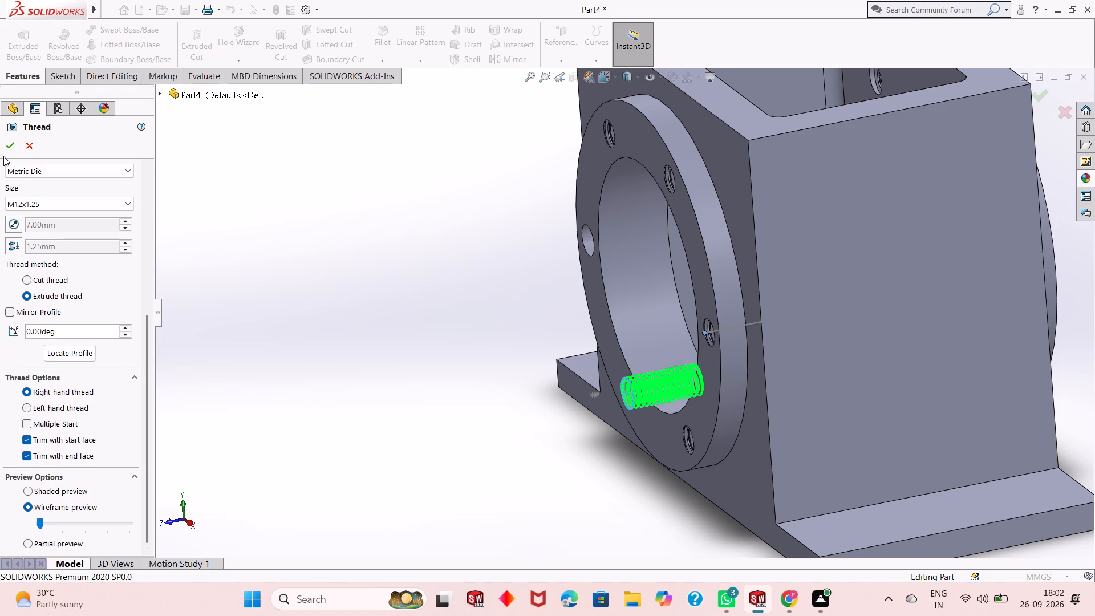
{"action": "left_click", "coordinate": [17, 148]}
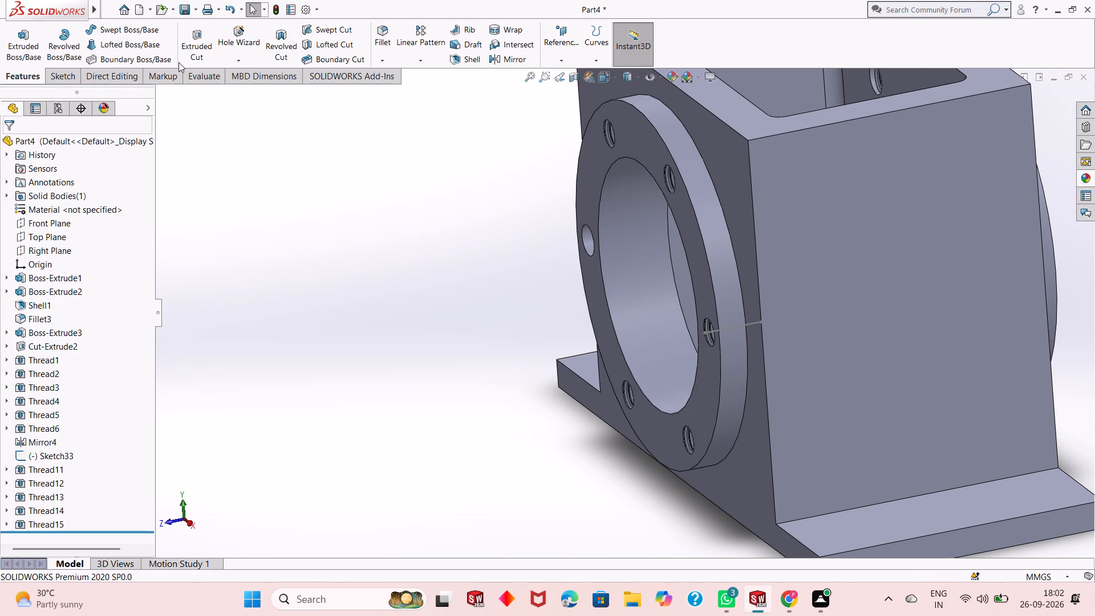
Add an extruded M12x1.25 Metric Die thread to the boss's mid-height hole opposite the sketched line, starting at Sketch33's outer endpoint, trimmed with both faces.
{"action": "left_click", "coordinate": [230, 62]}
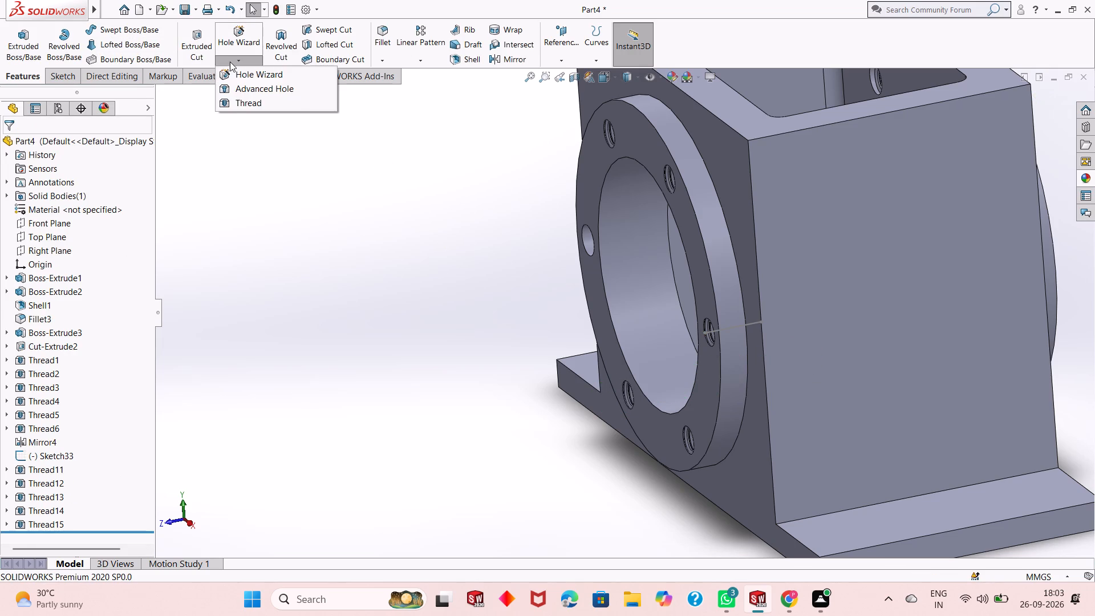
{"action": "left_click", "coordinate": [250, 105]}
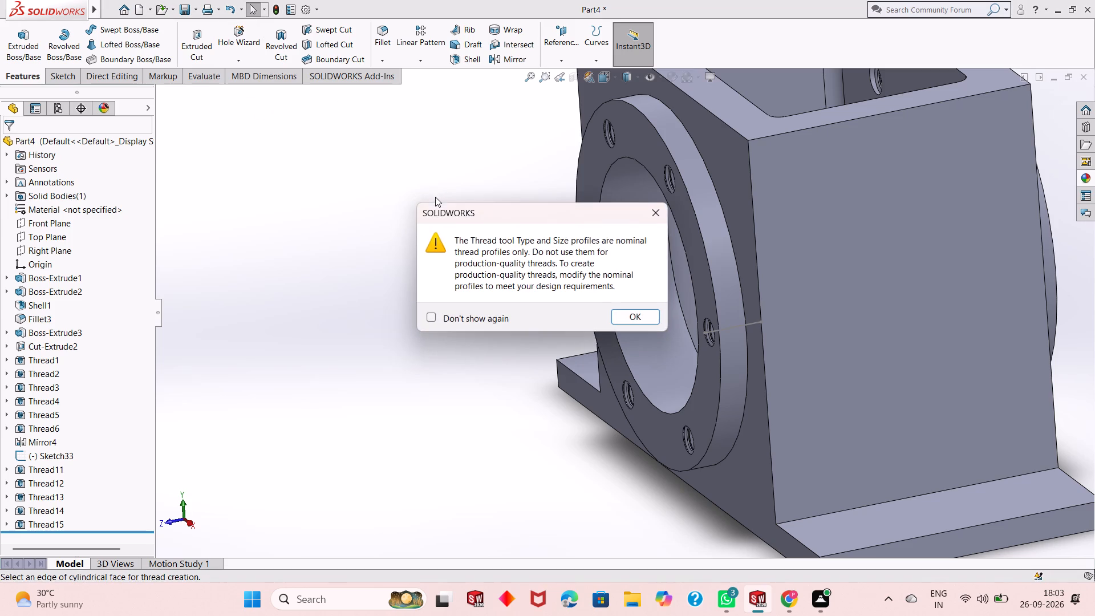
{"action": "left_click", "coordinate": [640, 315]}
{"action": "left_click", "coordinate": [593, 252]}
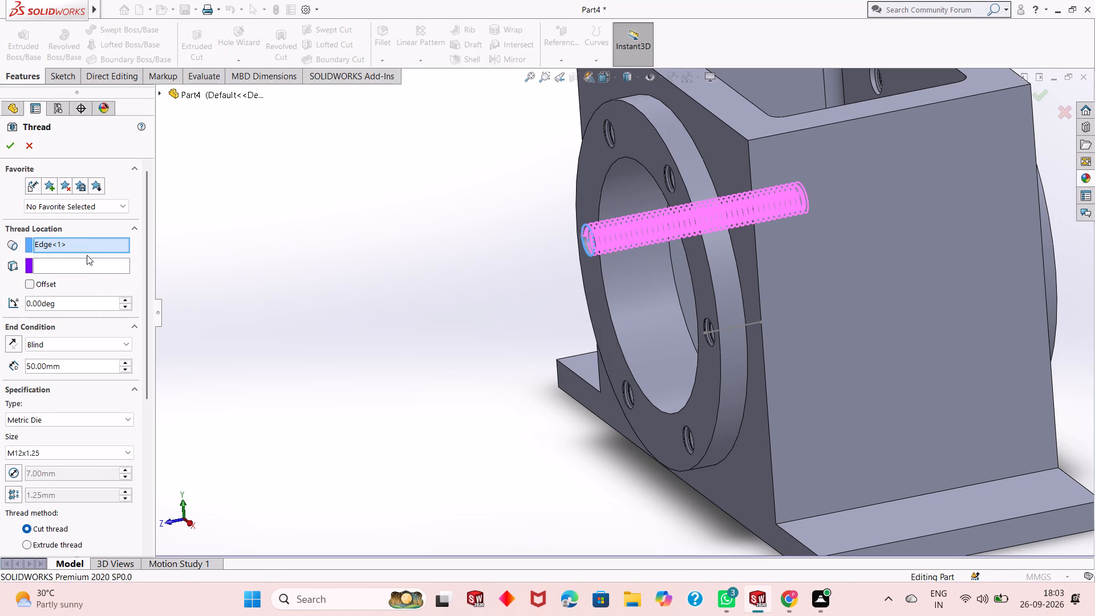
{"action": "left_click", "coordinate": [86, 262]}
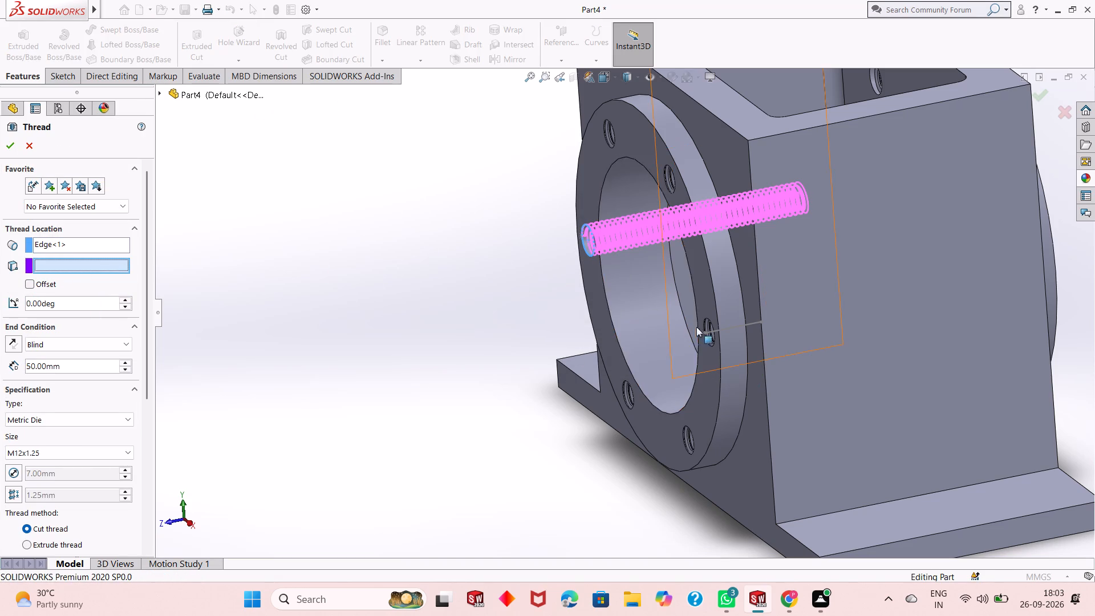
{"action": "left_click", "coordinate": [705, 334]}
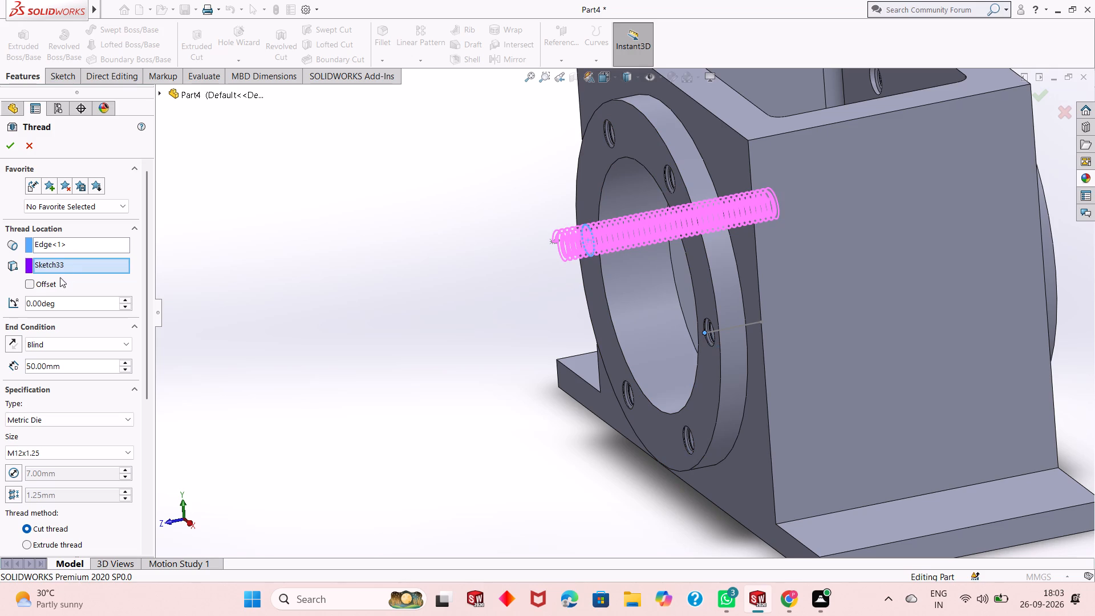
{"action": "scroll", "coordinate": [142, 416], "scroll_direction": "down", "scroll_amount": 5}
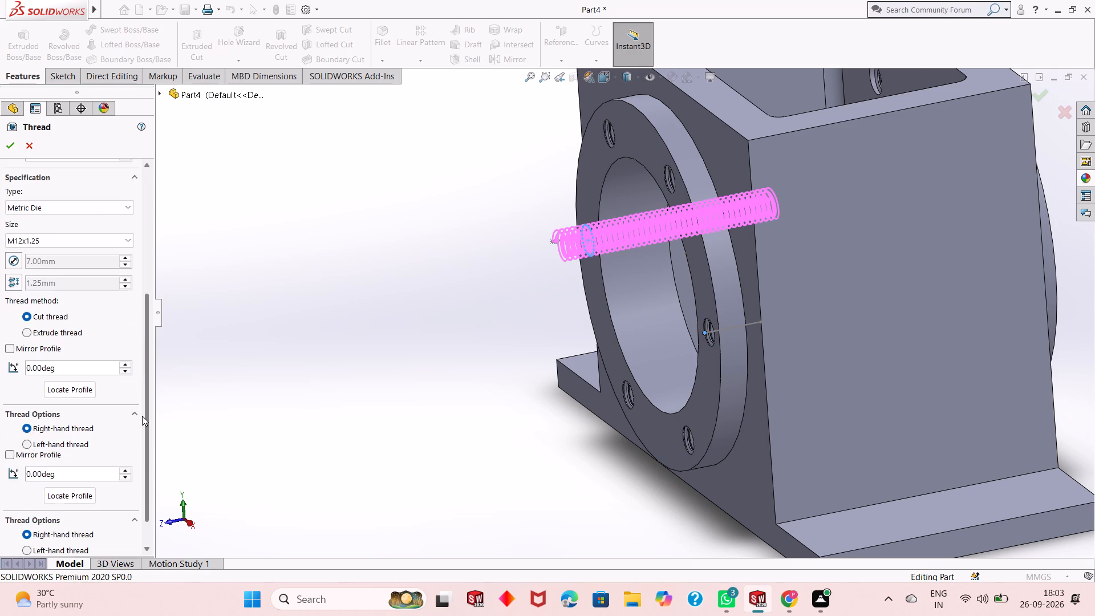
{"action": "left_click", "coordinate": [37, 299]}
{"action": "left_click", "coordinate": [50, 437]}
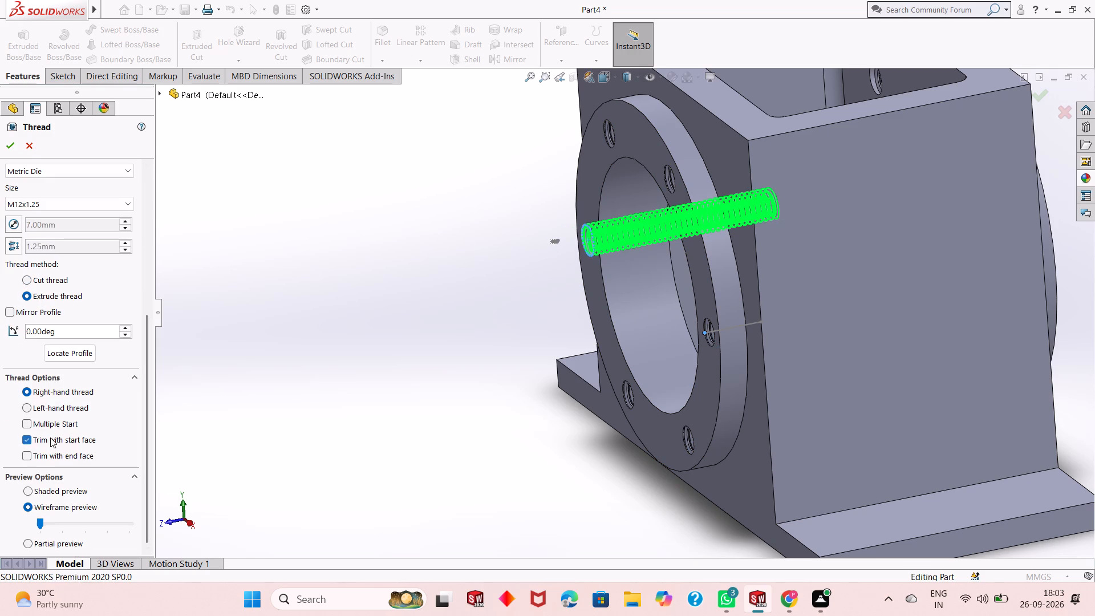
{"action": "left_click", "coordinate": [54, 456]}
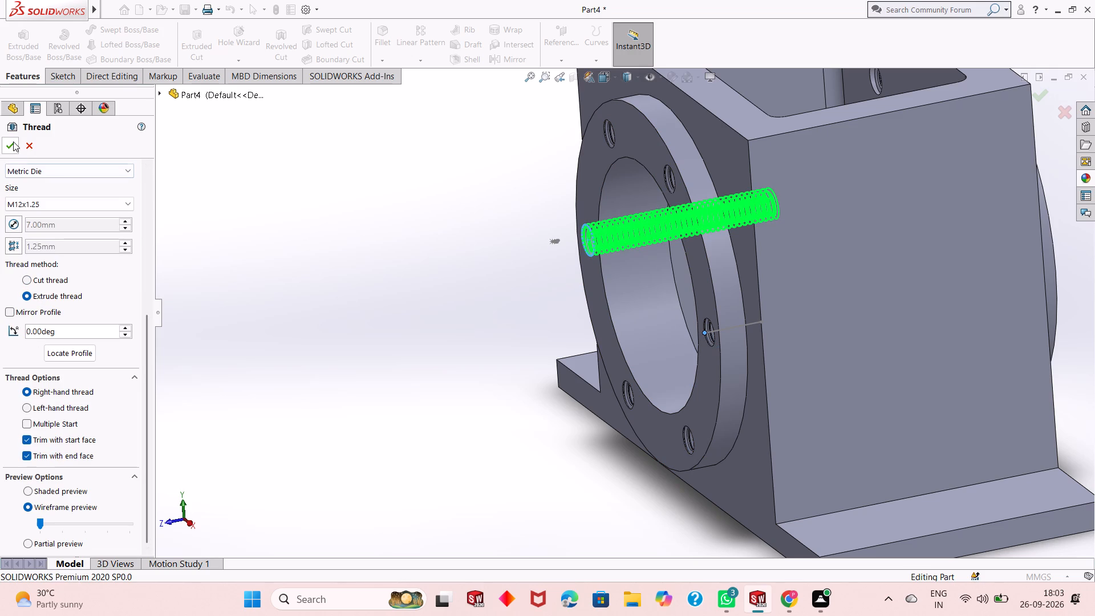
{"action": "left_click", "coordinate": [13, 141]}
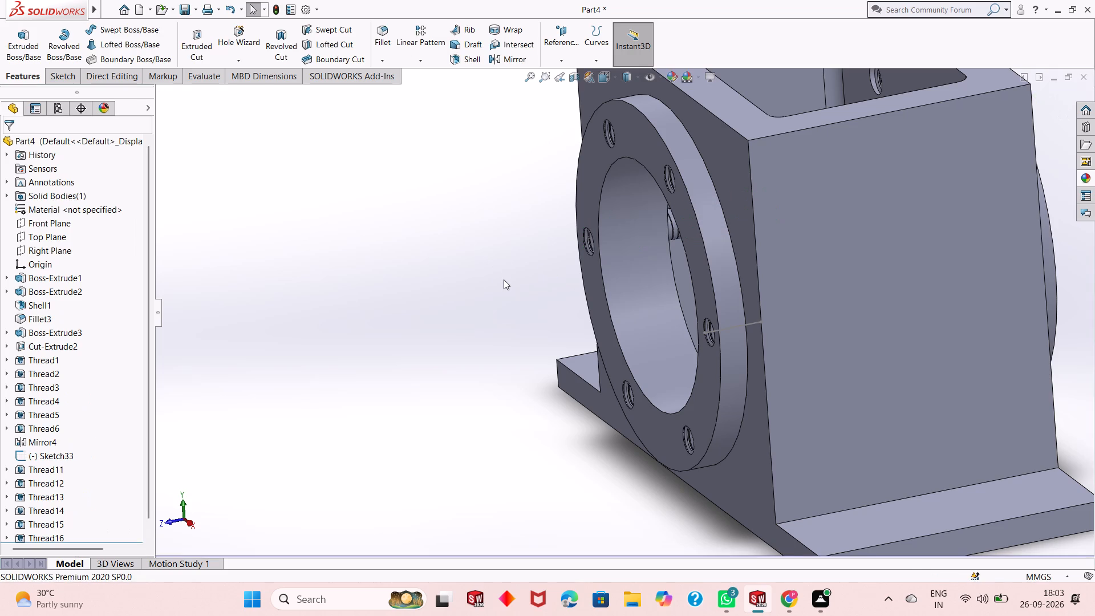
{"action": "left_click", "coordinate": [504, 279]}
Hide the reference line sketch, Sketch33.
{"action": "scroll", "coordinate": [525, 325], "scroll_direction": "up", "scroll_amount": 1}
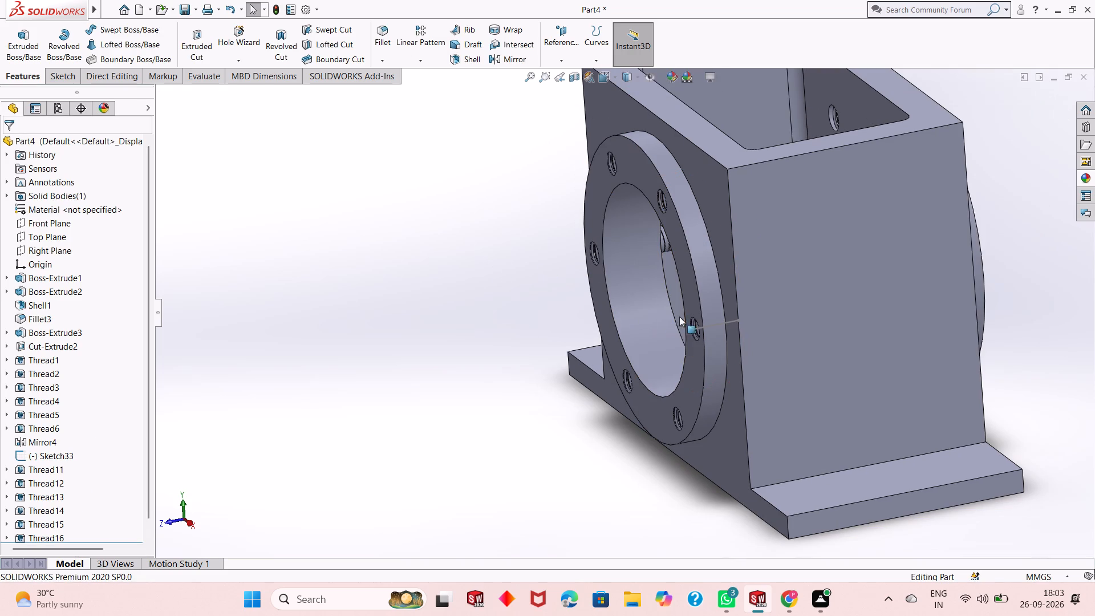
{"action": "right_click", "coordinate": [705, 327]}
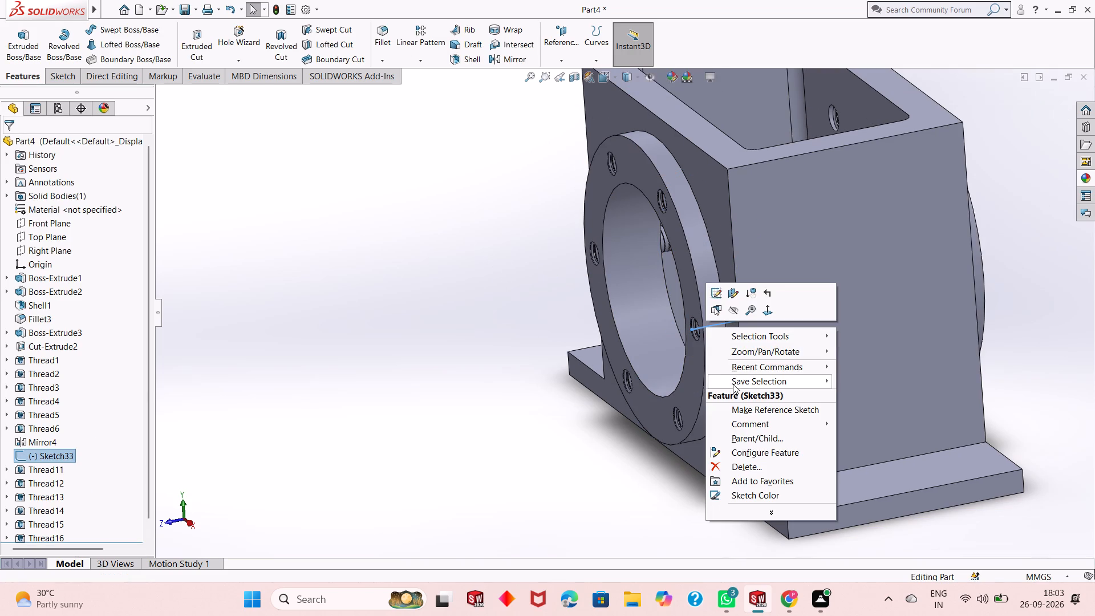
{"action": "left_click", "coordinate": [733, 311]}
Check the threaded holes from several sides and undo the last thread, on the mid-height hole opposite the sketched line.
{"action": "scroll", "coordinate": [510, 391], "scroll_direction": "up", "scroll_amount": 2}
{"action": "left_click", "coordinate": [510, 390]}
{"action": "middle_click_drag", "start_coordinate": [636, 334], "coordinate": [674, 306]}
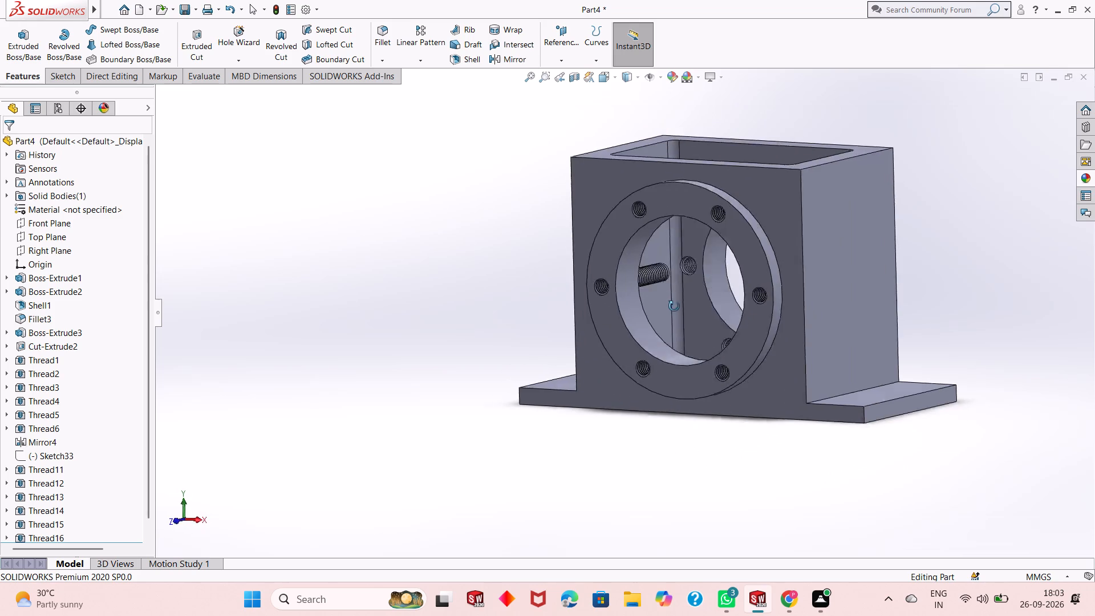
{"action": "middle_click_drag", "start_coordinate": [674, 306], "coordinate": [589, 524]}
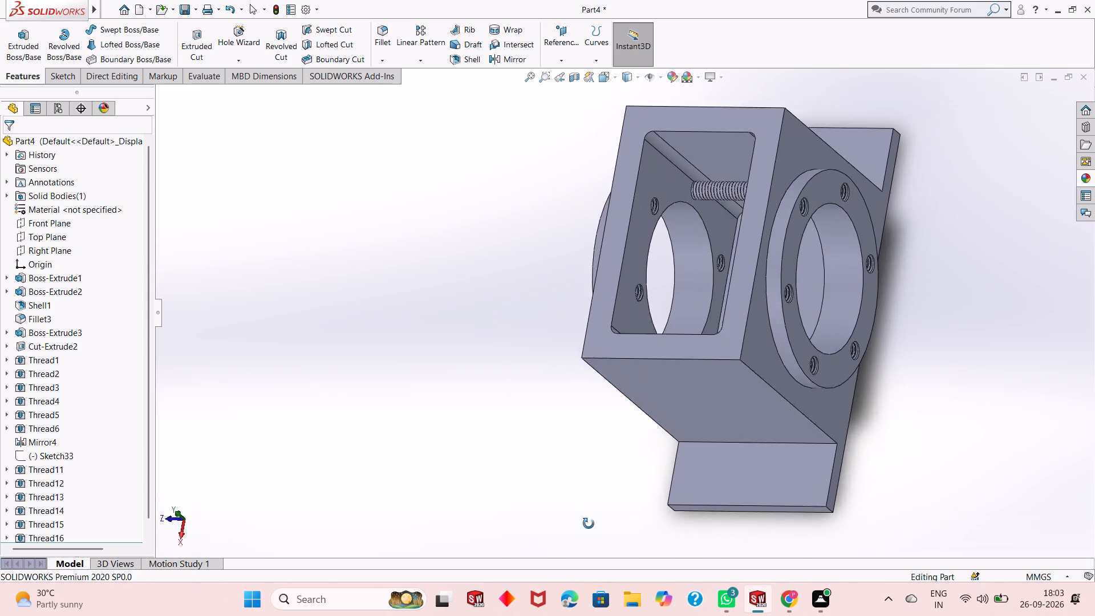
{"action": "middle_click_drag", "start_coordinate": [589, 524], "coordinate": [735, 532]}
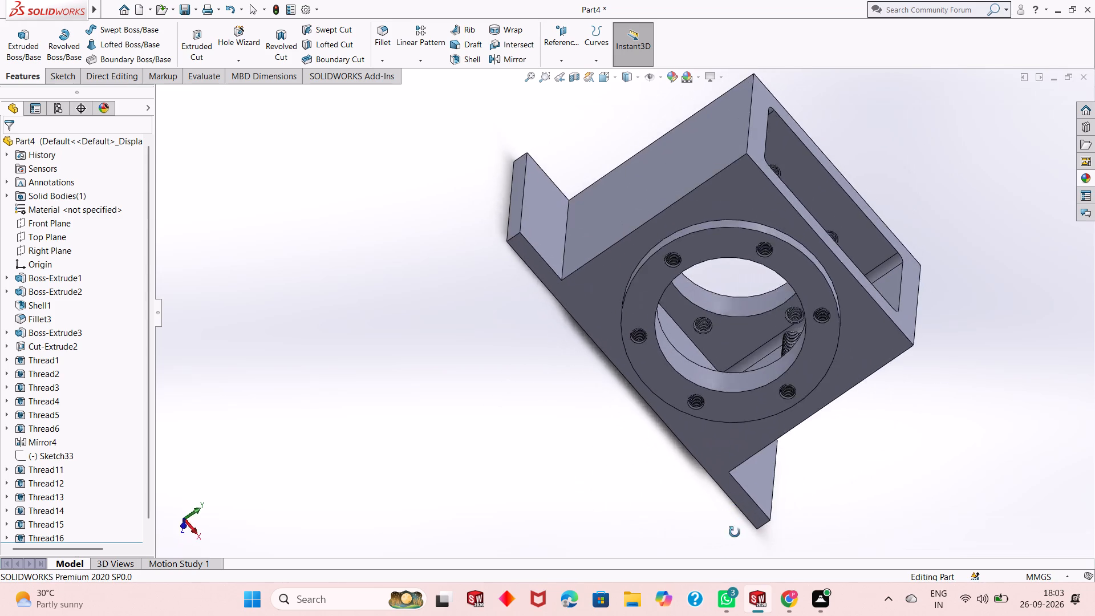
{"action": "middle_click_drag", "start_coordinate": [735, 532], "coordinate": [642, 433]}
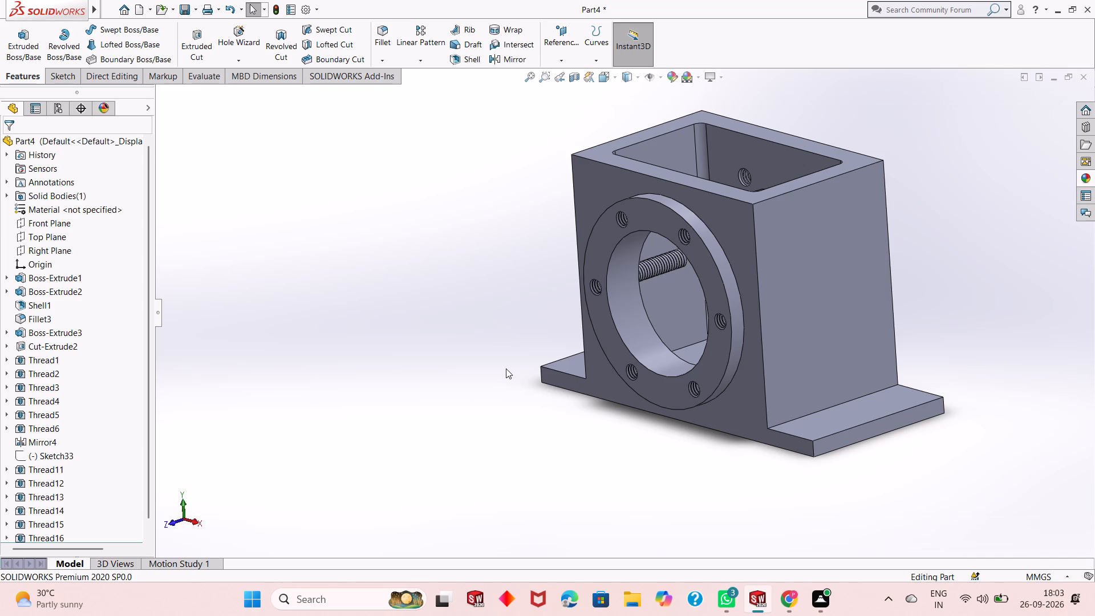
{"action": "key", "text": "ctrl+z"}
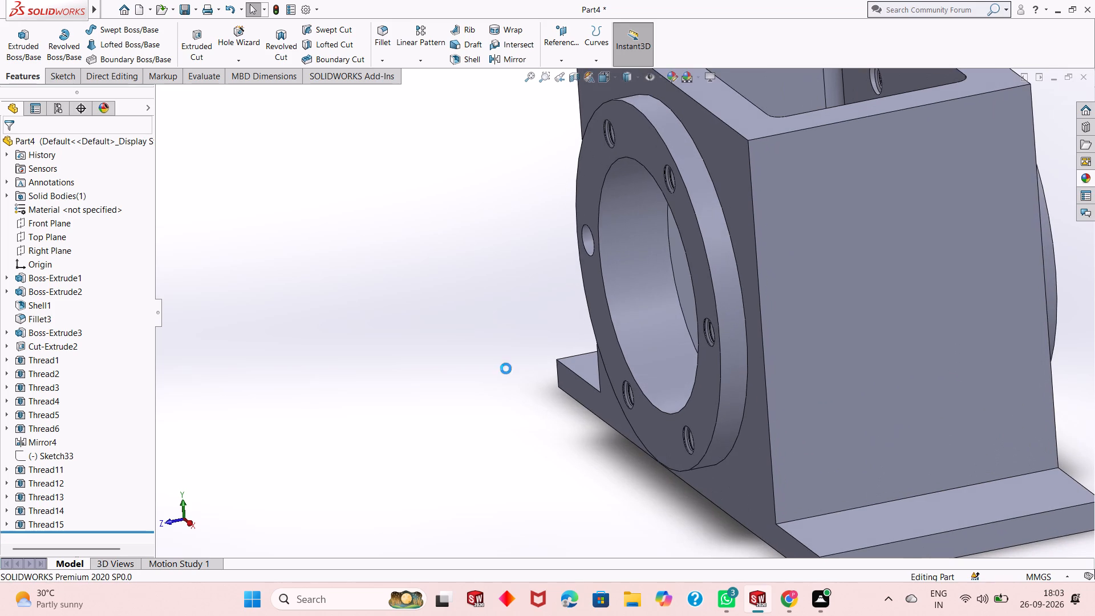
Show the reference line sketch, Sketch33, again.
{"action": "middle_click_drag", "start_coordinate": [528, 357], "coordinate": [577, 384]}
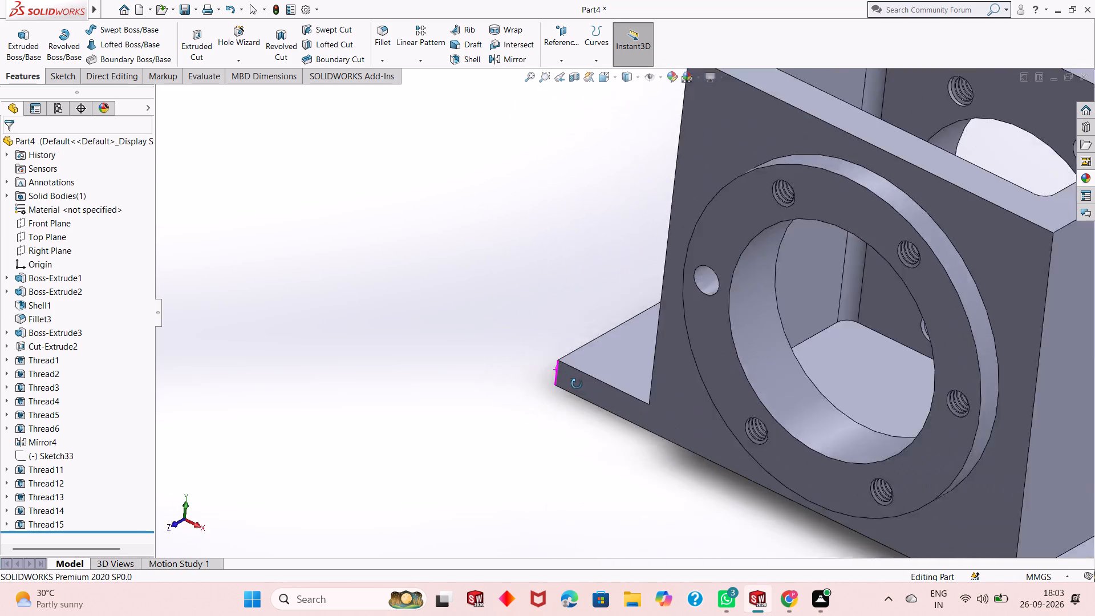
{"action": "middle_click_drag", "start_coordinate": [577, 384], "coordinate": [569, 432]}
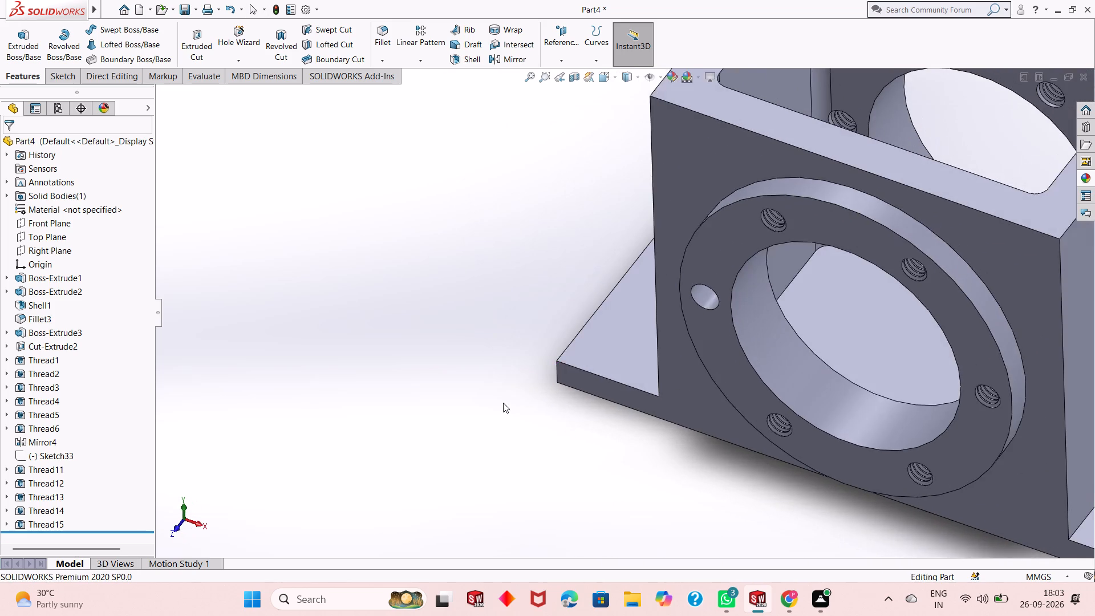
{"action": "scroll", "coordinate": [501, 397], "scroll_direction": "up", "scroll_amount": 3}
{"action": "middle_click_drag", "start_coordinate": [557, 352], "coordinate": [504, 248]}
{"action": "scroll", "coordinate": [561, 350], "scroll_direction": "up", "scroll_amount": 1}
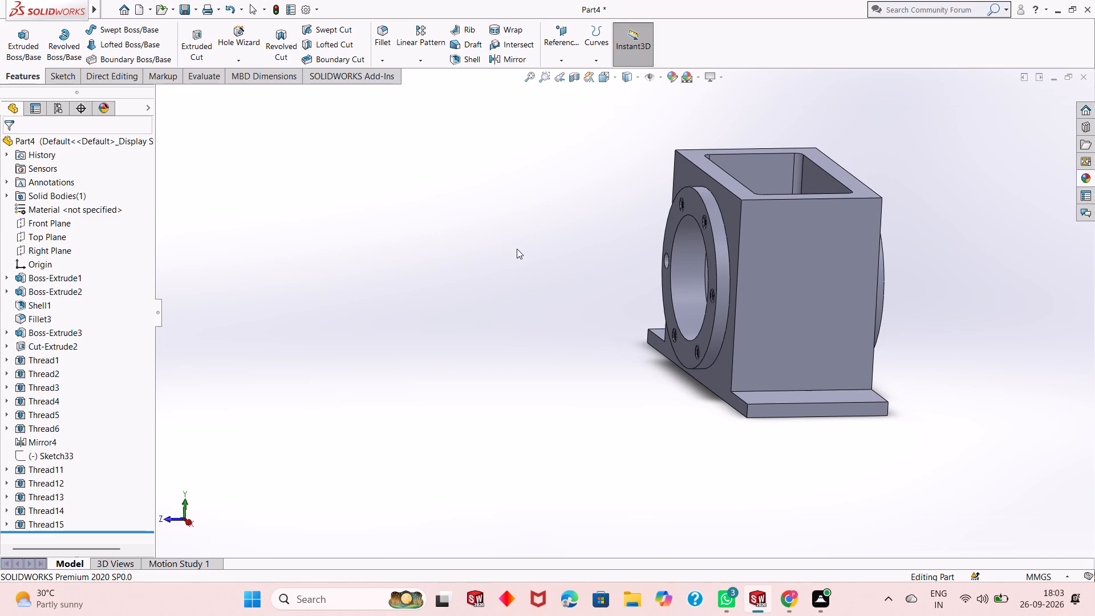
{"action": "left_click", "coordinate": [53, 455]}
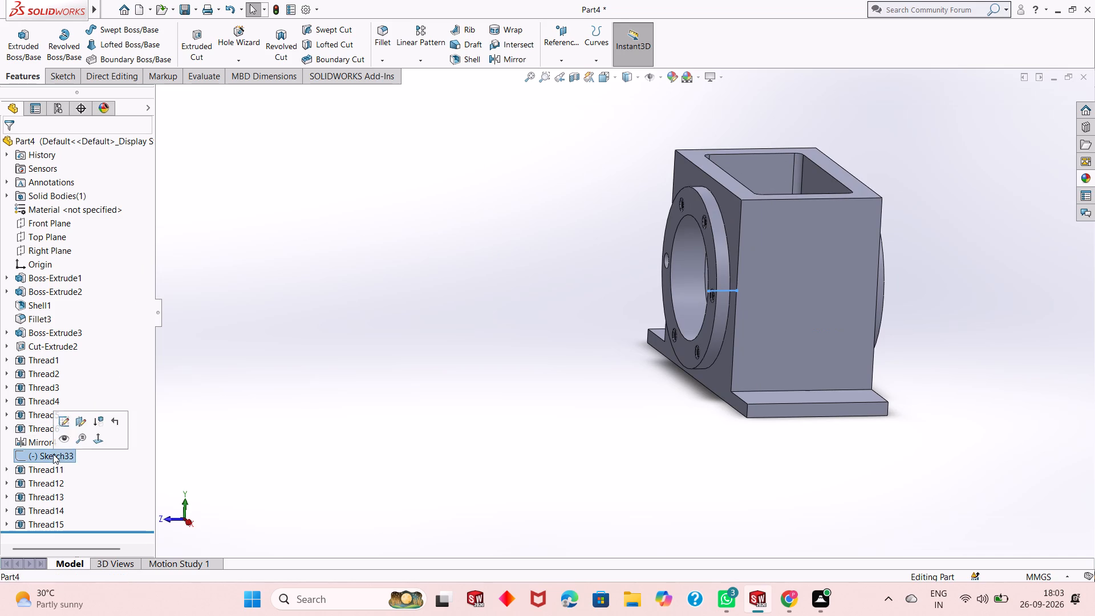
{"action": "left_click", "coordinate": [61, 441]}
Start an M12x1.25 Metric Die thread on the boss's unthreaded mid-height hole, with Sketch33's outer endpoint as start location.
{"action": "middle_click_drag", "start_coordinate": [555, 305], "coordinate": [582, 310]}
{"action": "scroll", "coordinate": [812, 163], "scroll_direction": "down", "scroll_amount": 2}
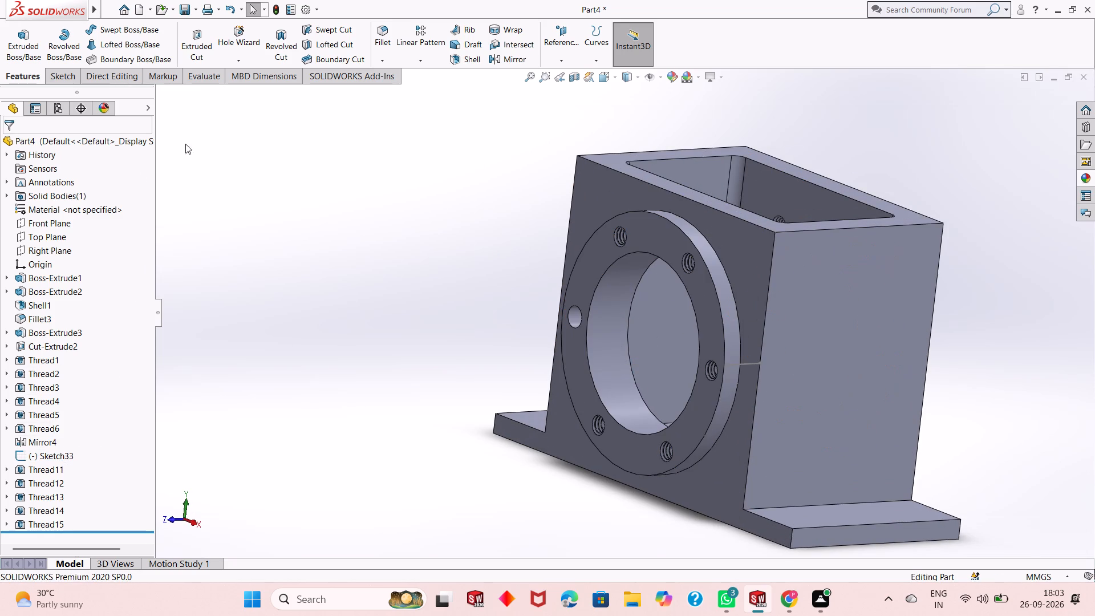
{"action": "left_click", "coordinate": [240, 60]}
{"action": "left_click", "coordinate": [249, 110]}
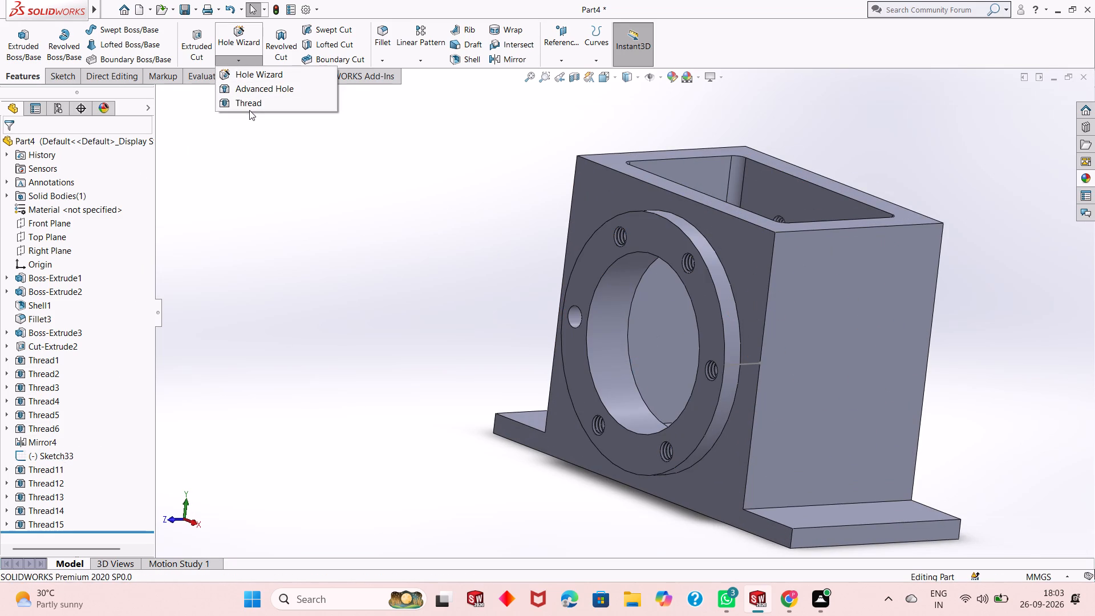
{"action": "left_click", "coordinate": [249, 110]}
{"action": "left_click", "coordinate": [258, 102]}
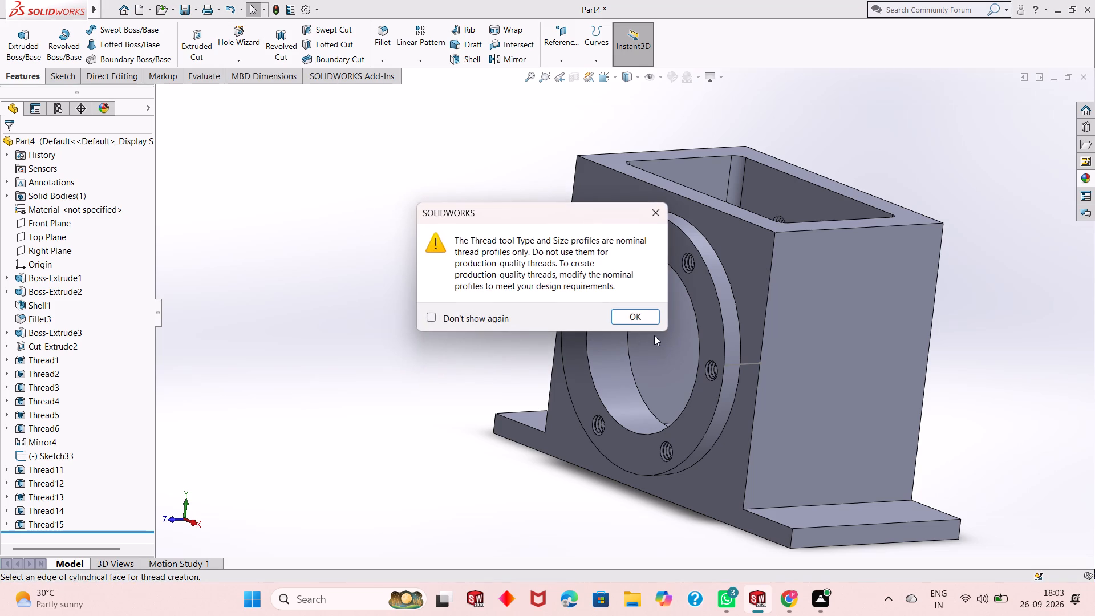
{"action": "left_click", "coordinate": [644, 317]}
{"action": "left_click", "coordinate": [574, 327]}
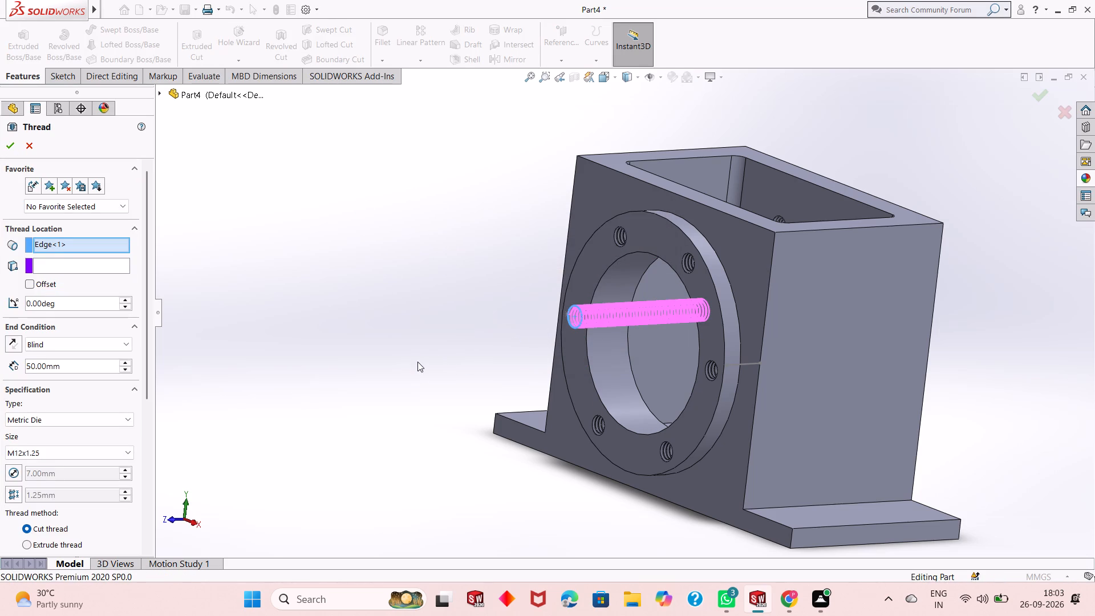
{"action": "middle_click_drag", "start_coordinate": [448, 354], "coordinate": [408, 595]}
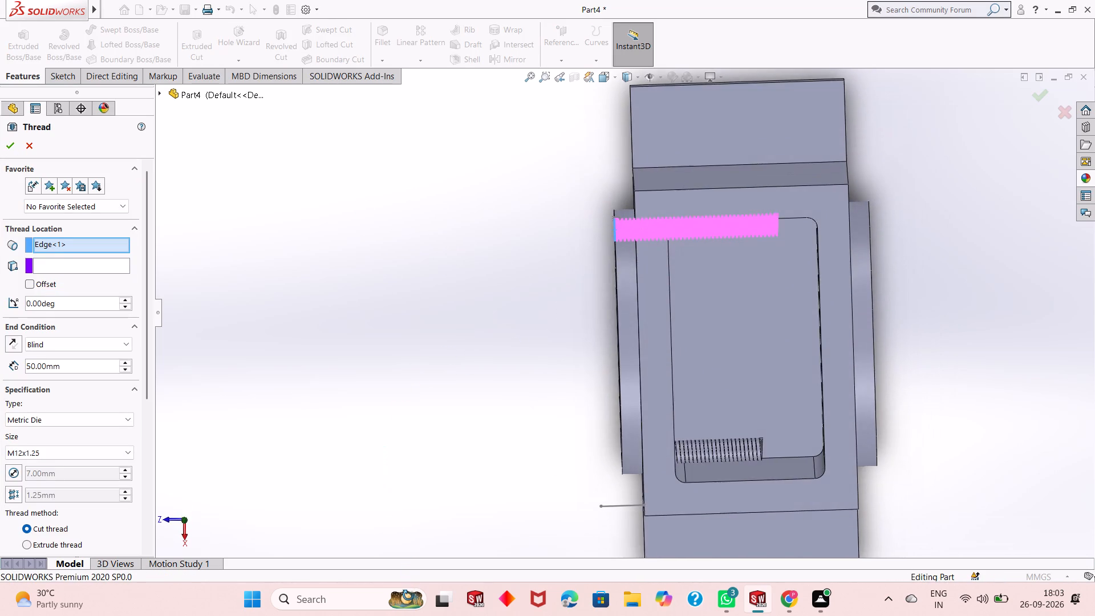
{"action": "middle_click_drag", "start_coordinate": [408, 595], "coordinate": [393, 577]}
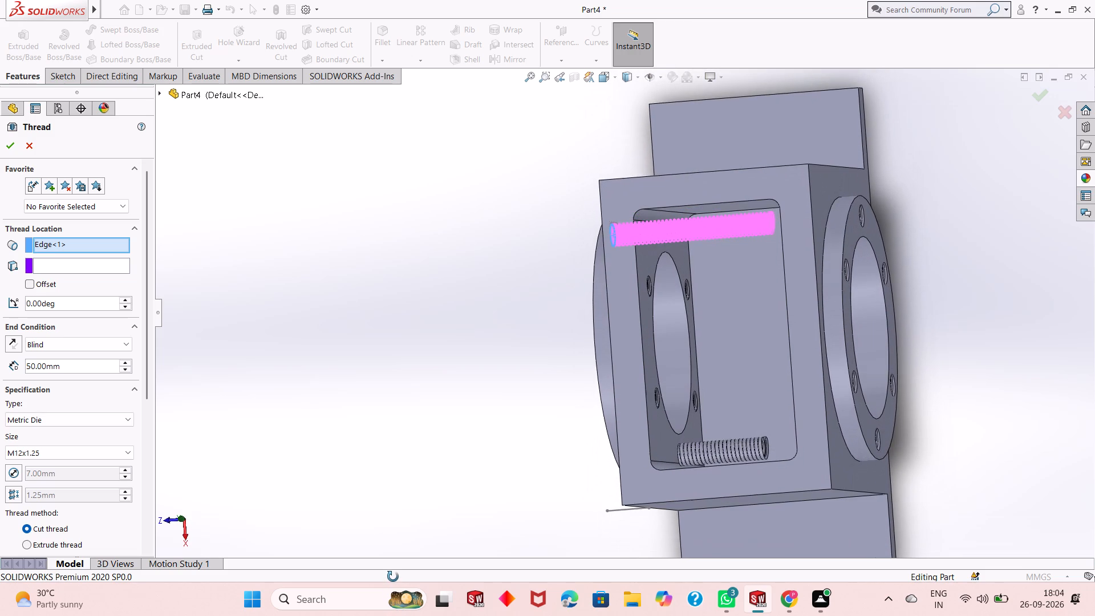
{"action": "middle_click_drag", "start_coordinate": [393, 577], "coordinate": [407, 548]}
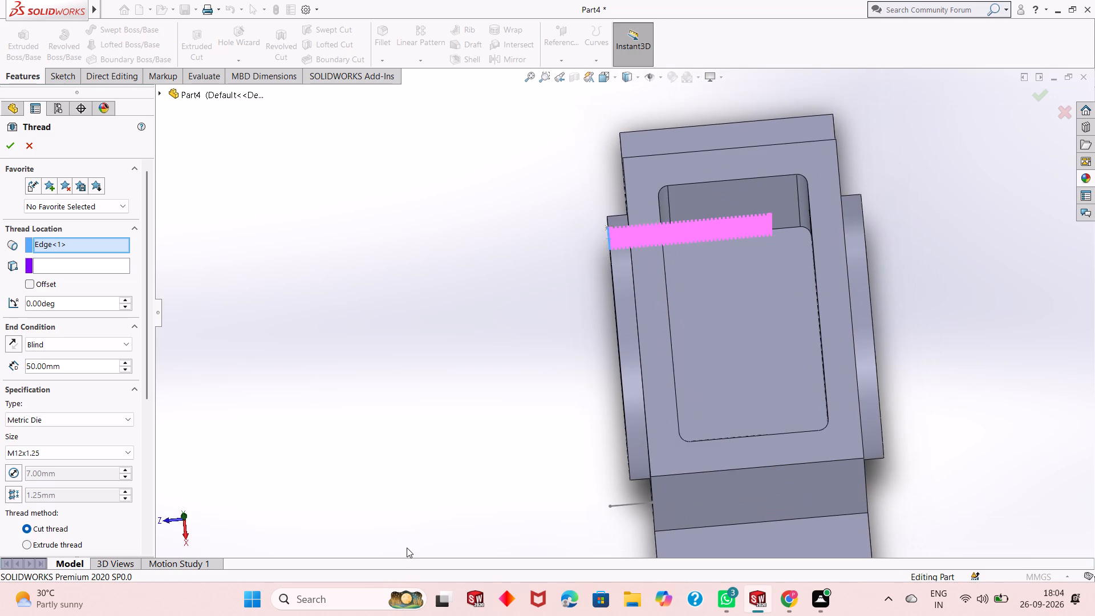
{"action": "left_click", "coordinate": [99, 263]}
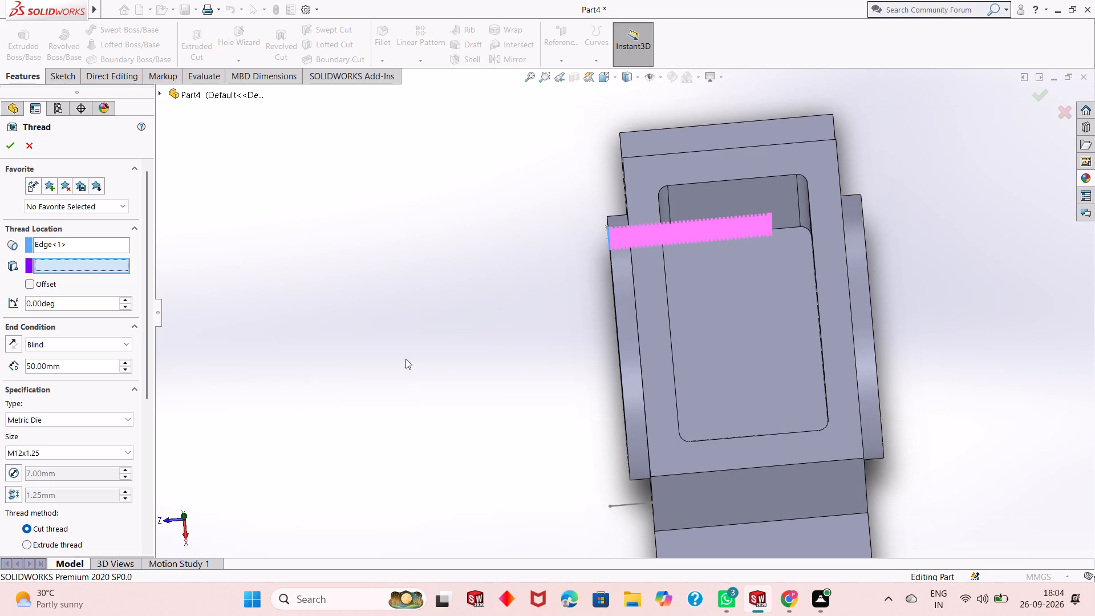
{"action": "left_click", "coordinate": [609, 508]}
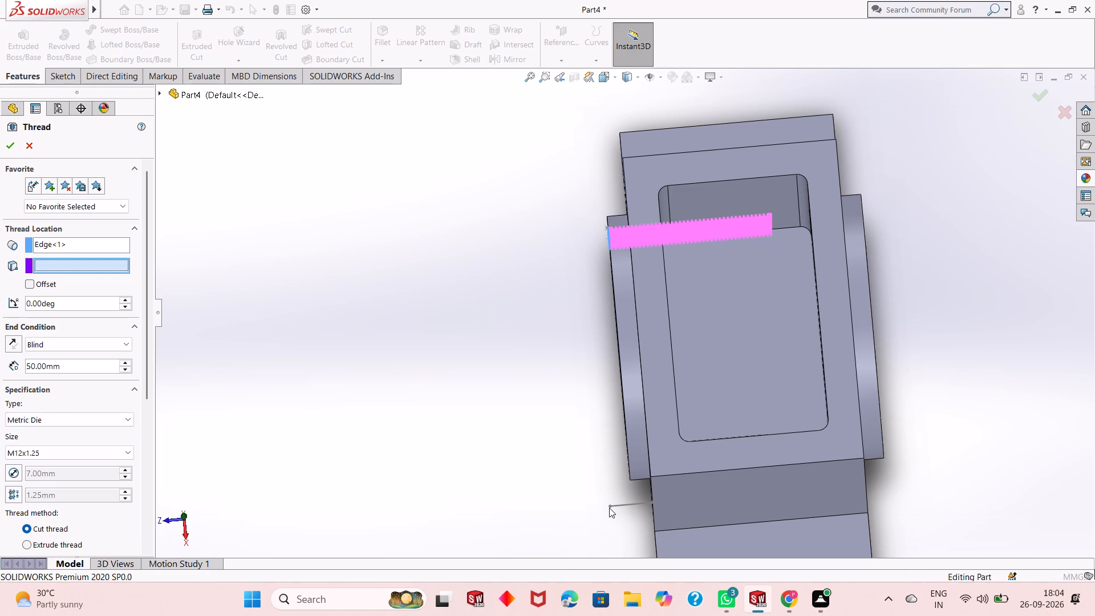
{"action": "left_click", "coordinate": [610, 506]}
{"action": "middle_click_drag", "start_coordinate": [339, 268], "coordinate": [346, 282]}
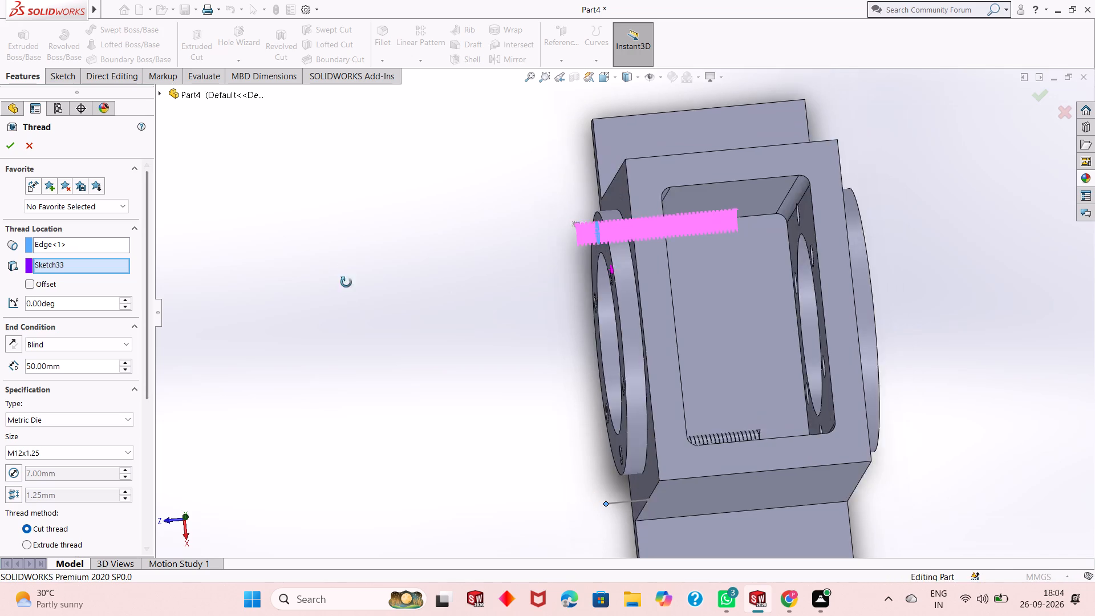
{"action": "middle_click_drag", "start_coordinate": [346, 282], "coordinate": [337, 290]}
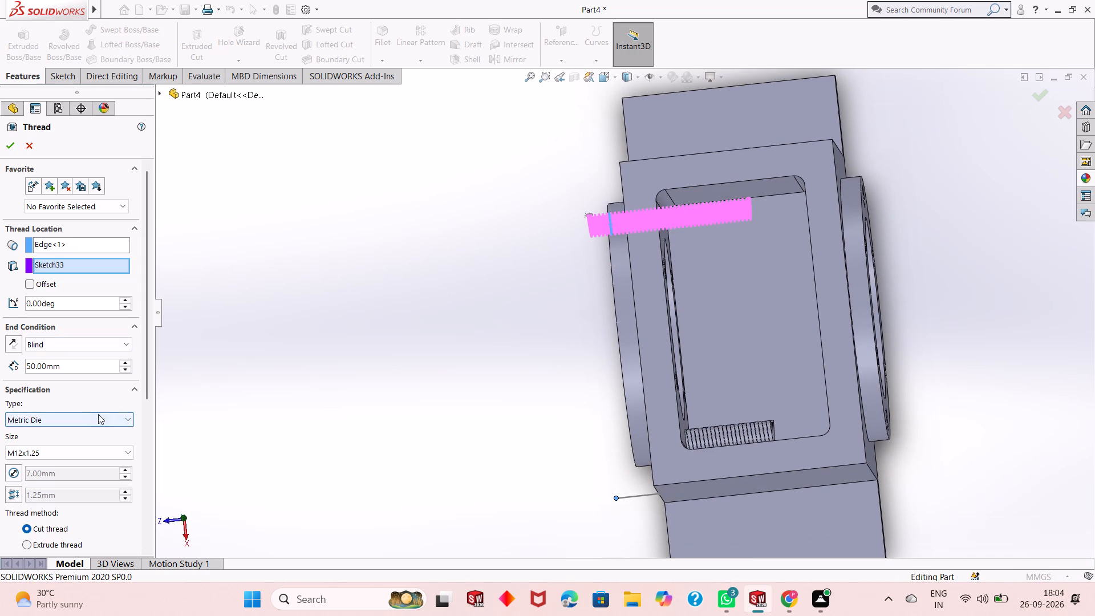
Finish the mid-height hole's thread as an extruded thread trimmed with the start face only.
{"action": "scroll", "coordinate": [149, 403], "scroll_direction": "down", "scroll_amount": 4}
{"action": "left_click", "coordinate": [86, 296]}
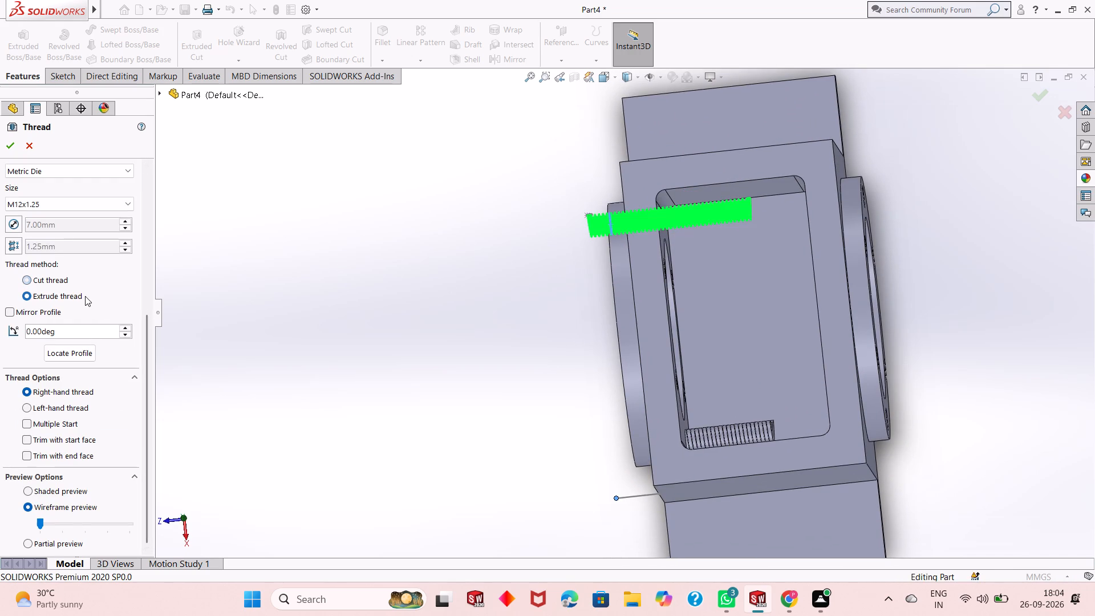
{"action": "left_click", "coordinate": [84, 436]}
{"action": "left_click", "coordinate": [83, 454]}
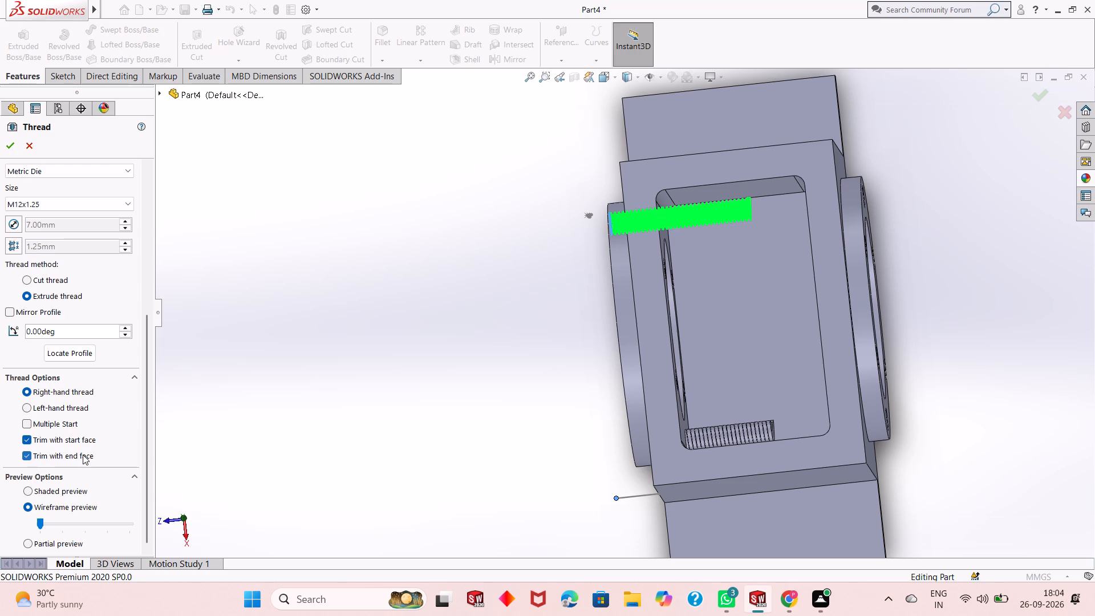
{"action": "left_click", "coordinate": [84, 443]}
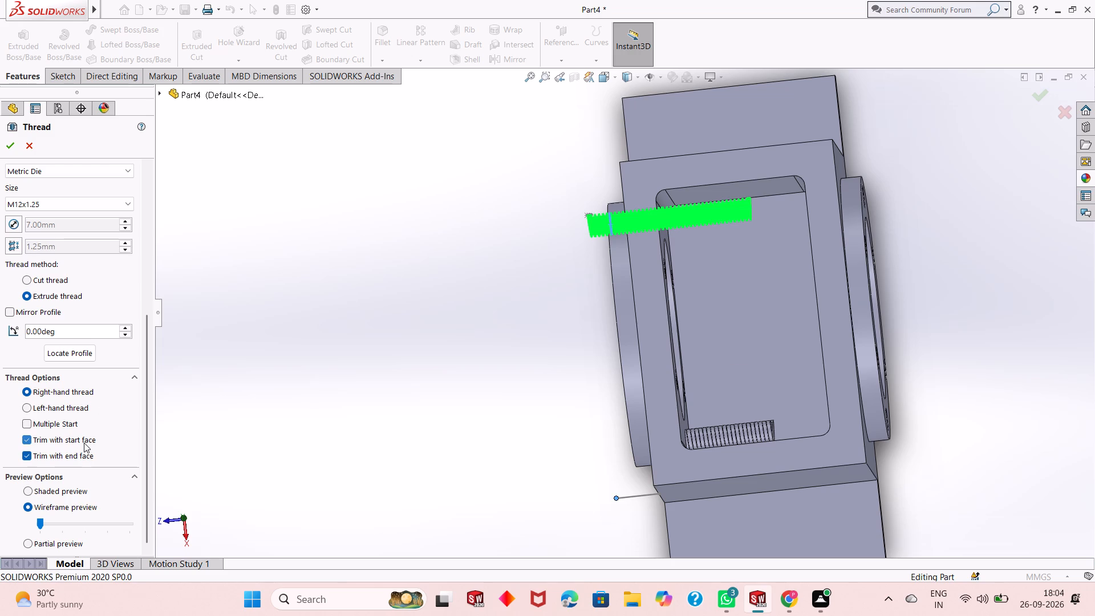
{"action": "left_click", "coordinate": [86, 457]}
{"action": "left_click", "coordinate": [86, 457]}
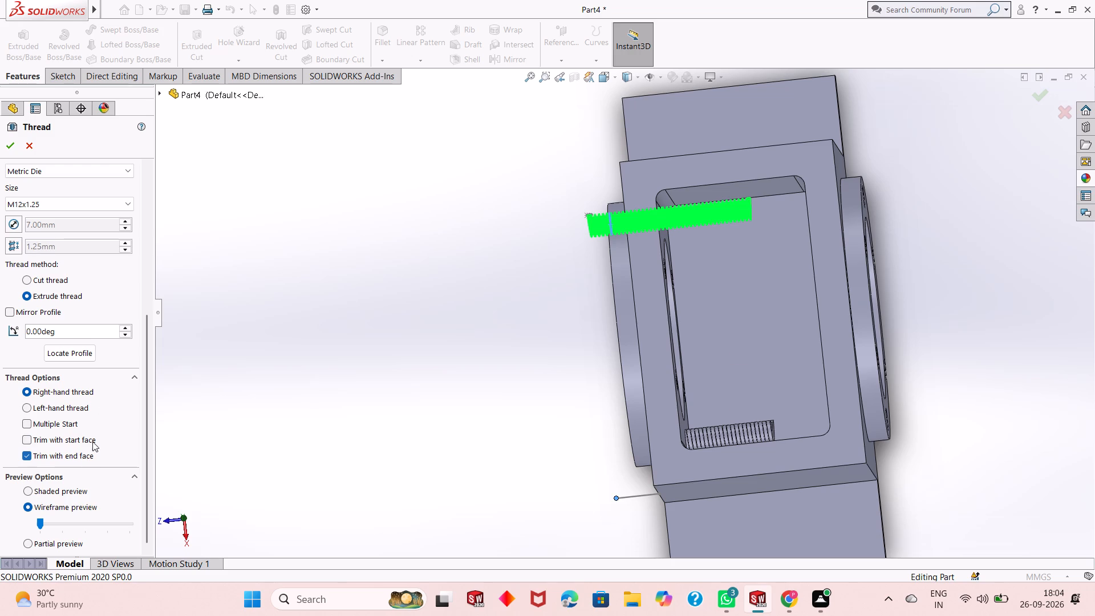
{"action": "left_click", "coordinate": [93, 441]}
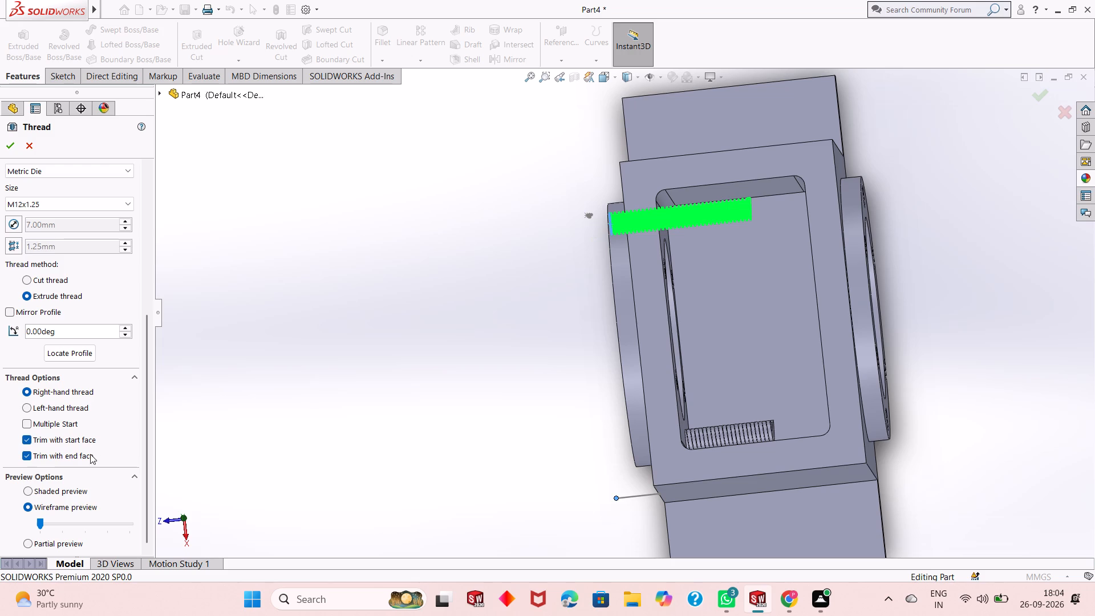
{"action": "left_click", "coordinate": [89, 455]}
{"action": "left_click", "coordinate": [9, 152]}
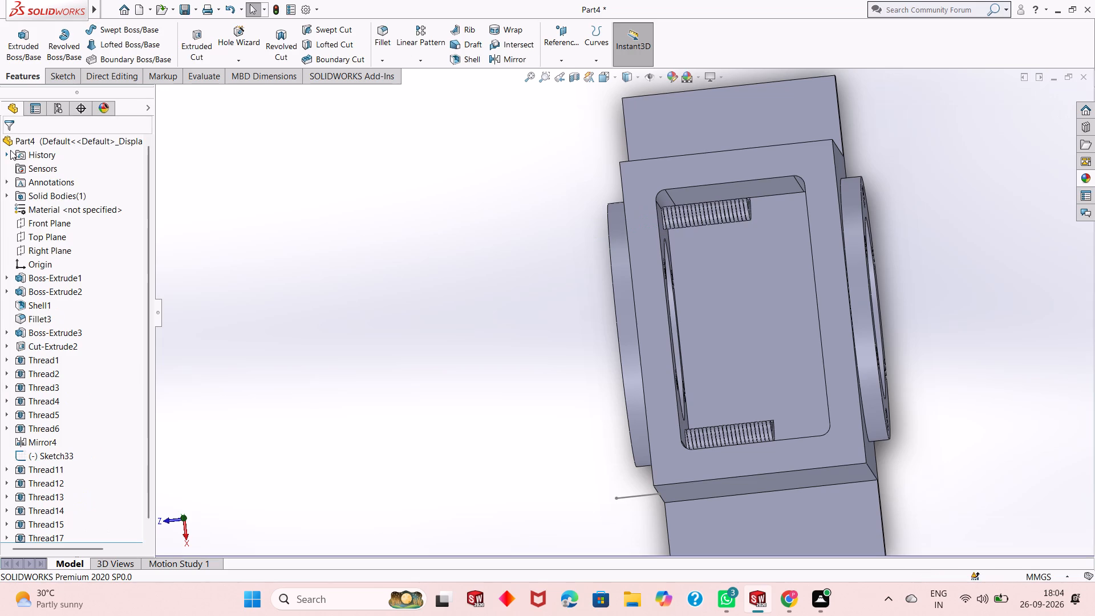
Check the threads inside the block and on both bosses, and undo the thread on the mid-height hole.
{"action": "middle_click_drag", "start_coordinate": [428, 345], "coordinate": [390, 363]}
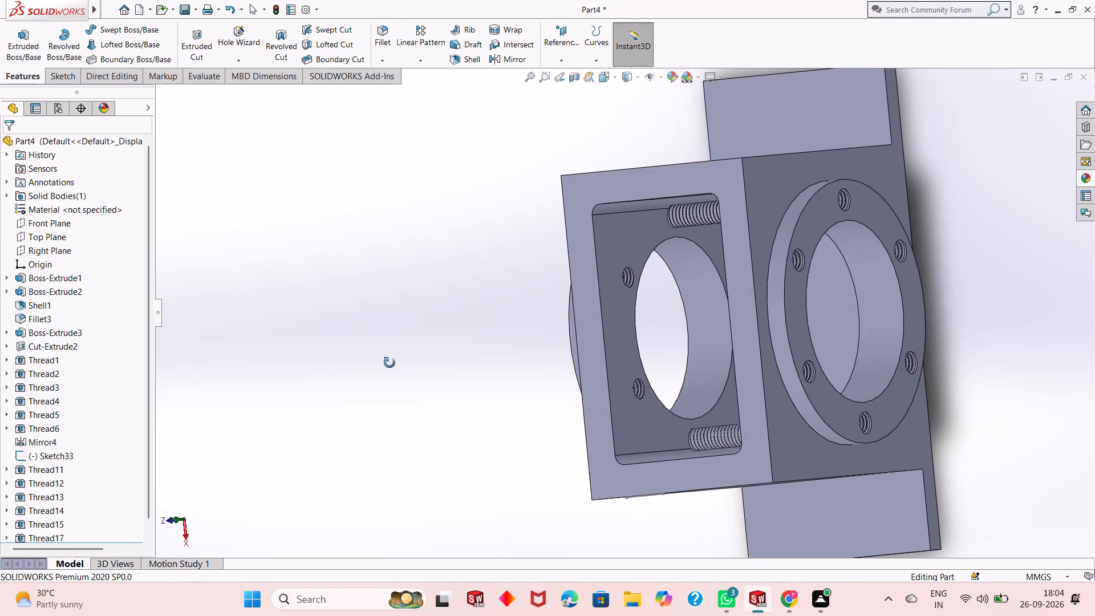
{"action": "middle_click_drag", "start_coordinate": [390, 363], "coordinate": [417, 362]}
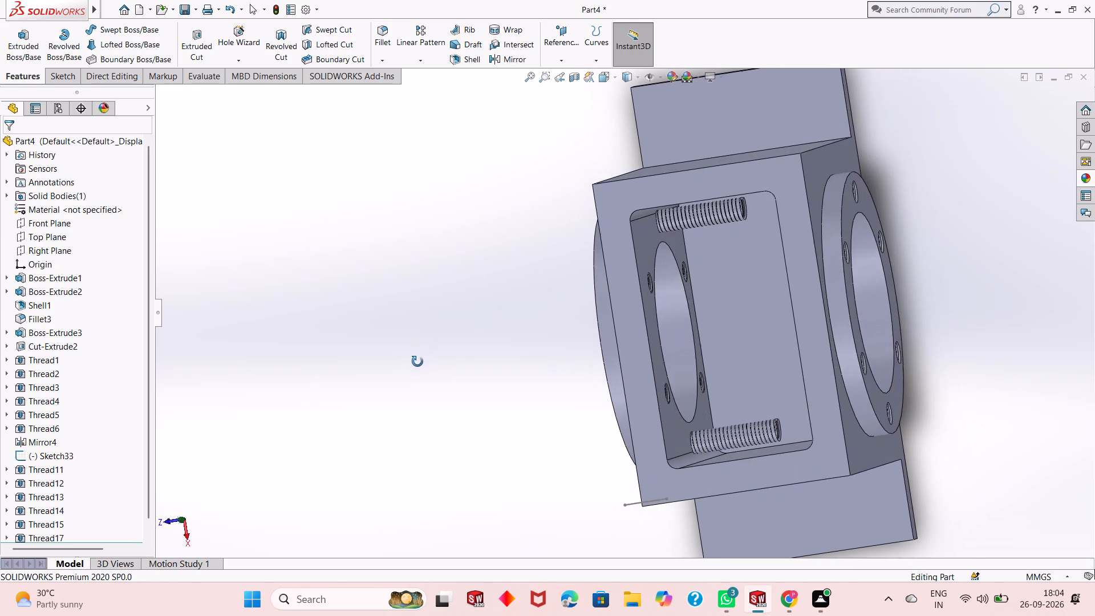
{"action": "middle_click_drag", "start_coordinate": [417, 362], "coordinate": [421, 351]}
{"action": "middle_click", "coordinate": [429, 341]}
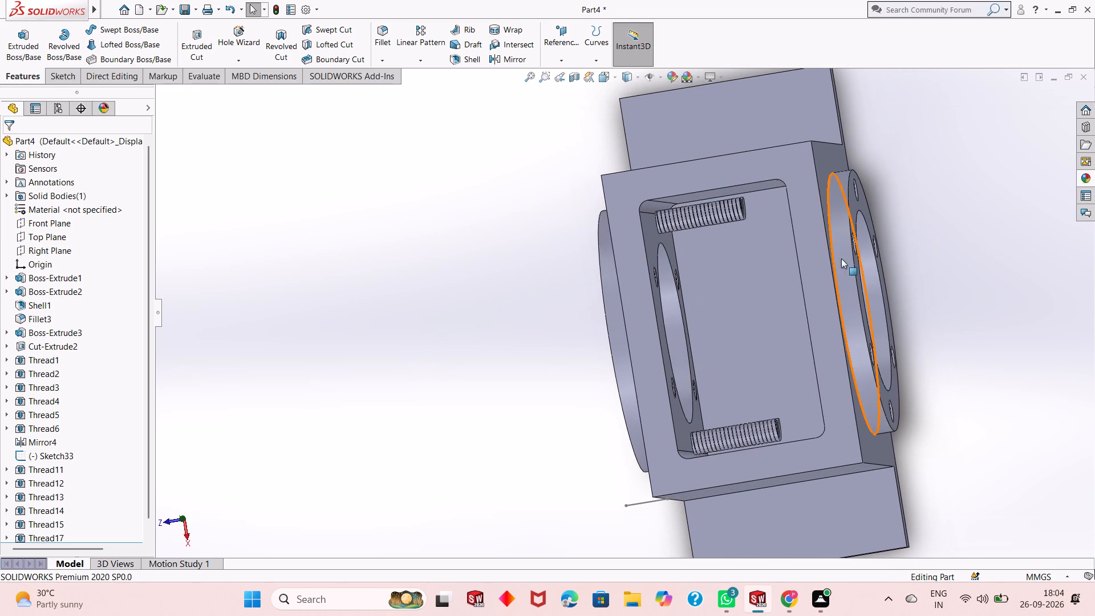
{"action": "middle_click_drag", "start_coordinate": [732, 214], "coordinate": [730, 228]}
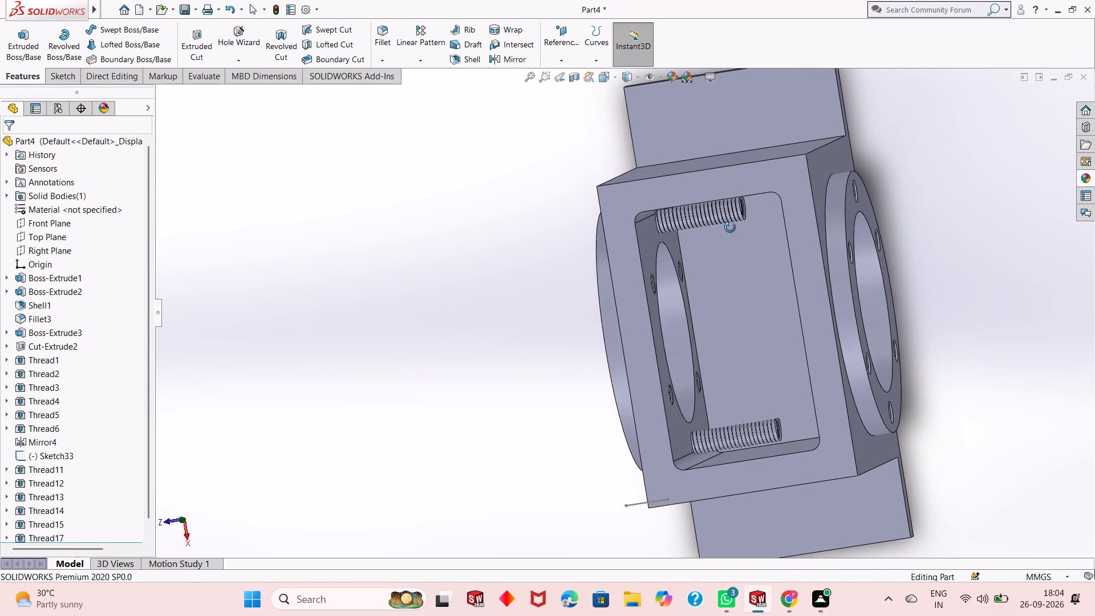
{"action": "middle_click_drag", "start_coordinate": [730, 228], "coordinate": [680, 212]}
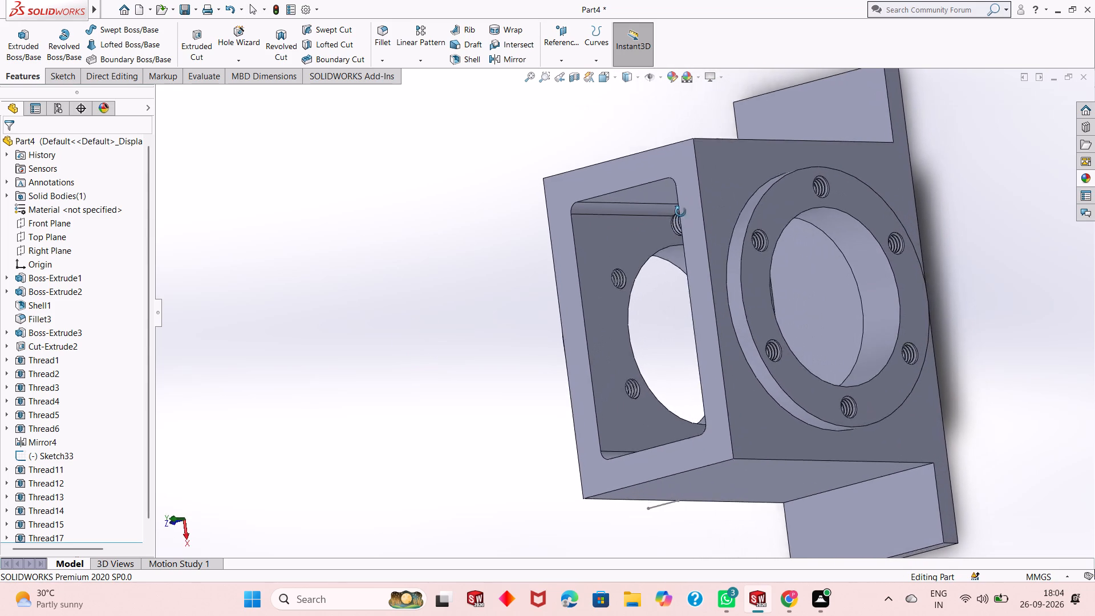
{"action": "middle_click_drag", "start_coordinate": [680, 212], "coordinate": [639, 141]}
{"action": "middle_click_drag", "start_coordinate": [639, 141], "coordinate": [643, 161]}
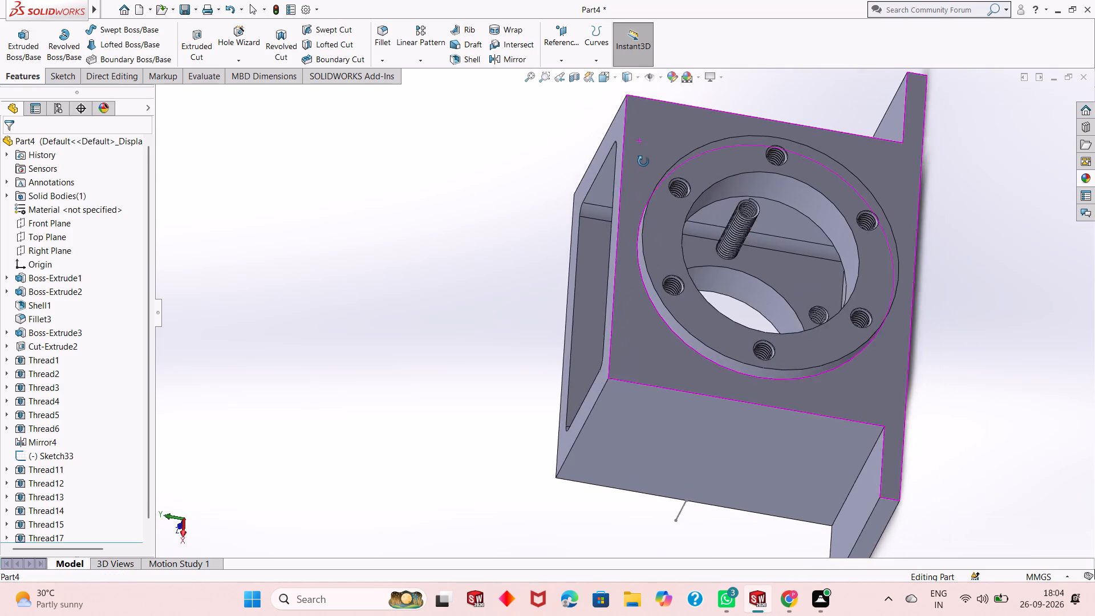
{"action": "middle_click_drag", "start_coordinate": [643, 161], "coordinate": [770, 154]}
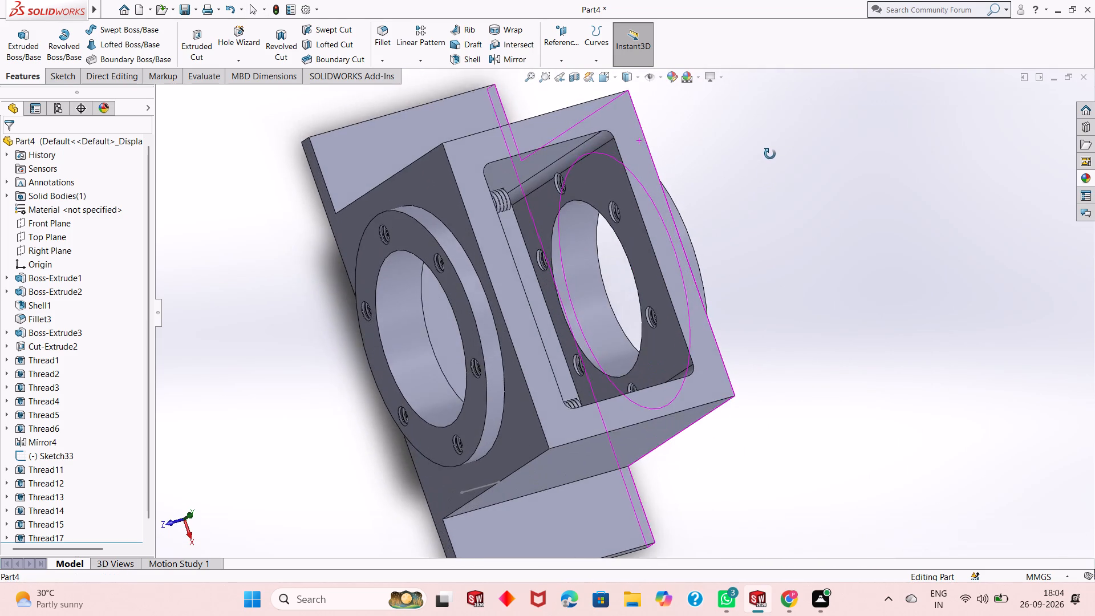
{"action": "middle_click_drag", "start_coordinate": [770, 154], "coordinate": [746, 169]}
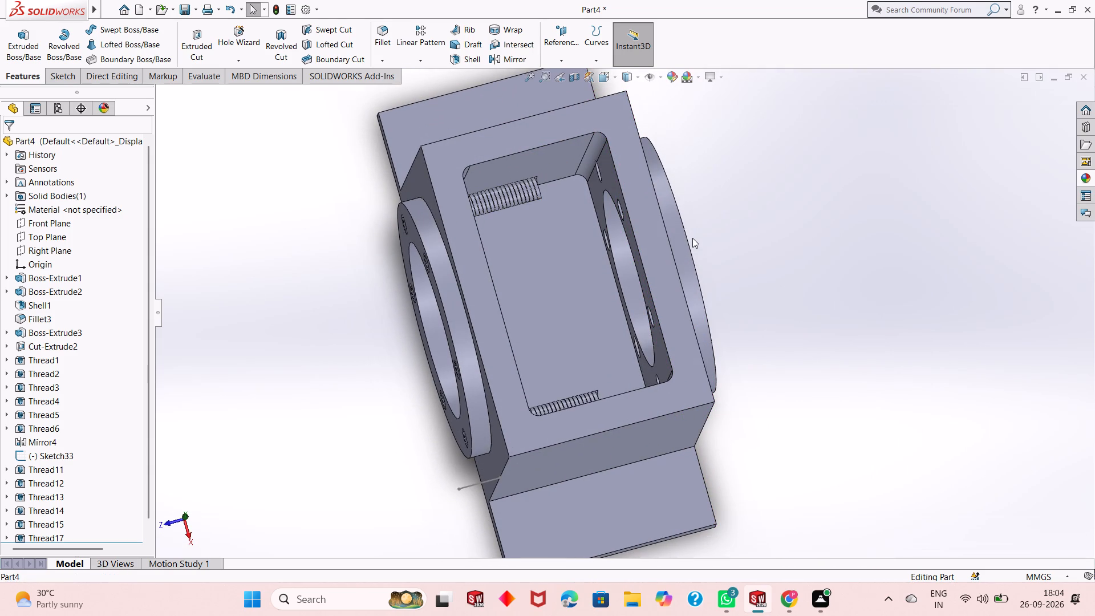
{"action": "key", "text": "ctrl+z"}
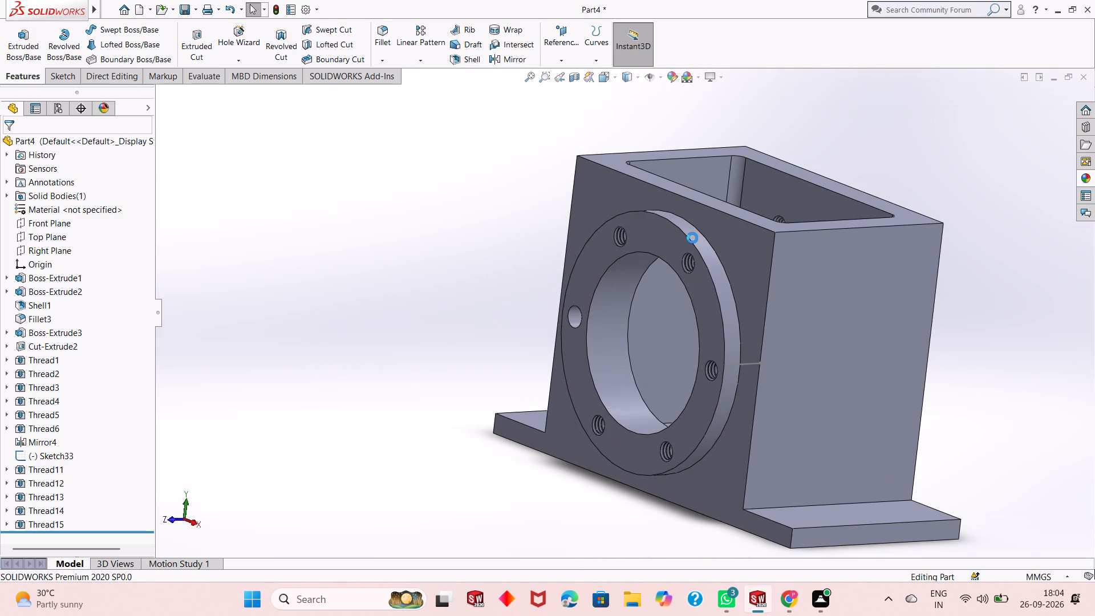
Undo the preceding thread as well, on the boss's lower hole away from the reference line.
{"action": "key", "text": "ctrl+z"}
Start an M12x1.25 Metric Die thread on the boss's unthreaded lower hole, with Sketch33's outer endpoint as start location.
{"action": "scroll", "coordinate": [661, 367], "scroll_direction": "up", "scroll_amount": 1}
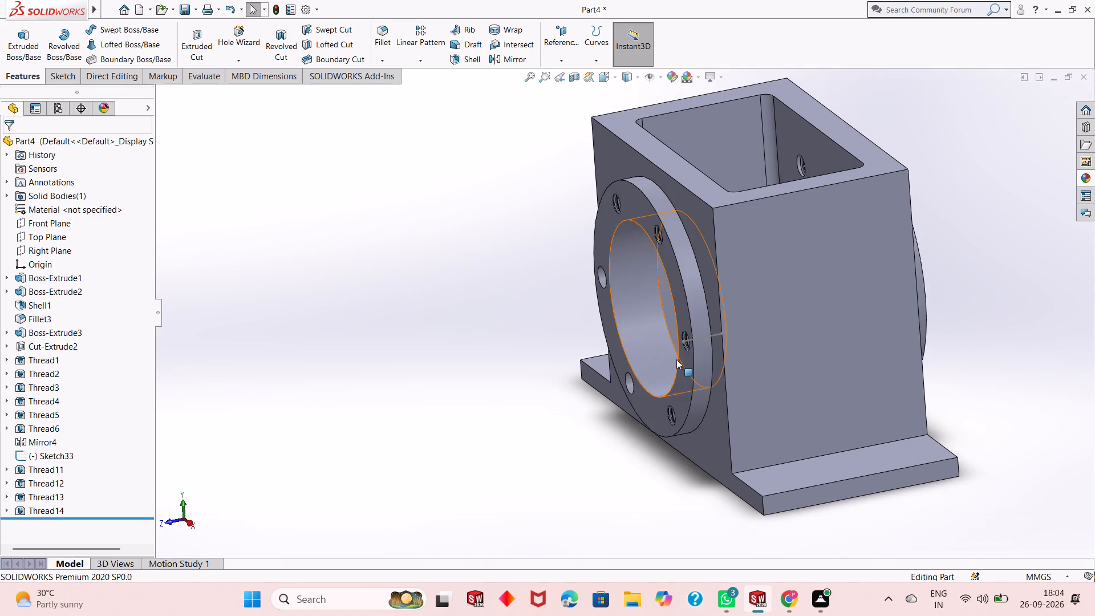
{"action": "middle_click_drag", "start_coordinate": [744, 334], "coordinate": [749, 374]}
{"action": "middle_click_drag", "start_coordinate": [744, 375], "coordinate": [731, 468]}
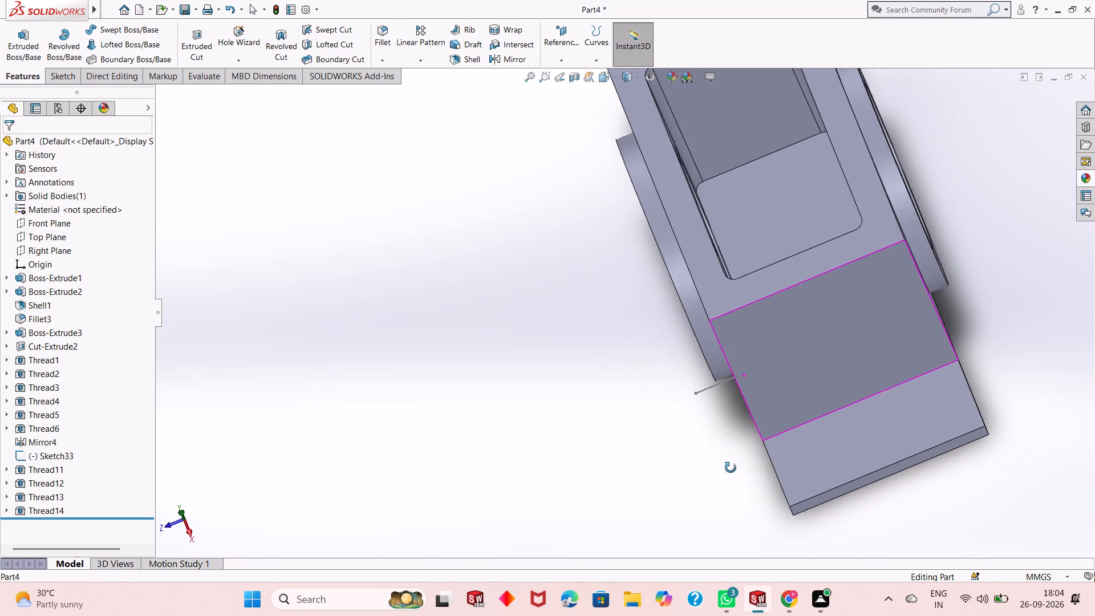
{"action": "middle_click_drag", "start_coordinate": [731, 468], "coordinate": [765, 416]}
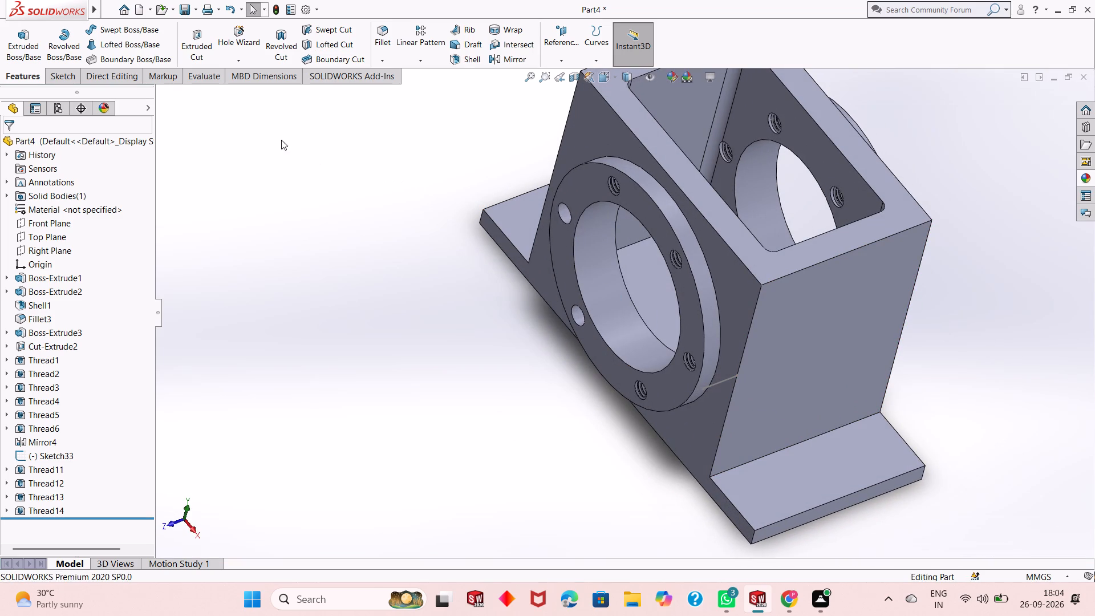
{"action": "left_click", "coordinate": [238, 58]}
{"action": "left_click", "coordinate": [250, 100]}
{"action": "left_click", "coordinate": [618, 315]}
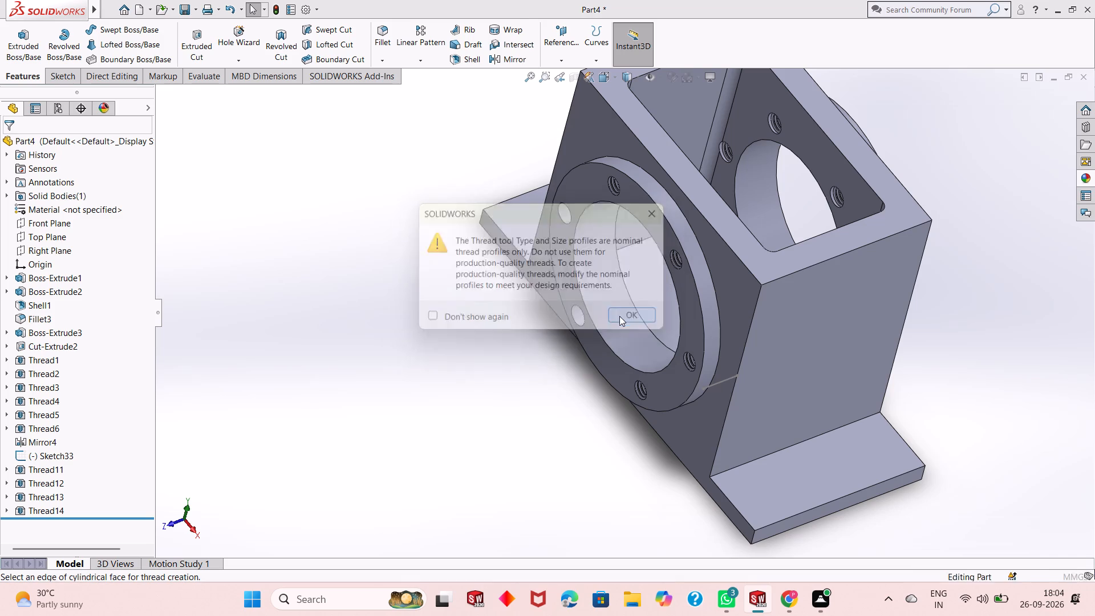
{"action": "left_click", "coordinate": [582, 315]}
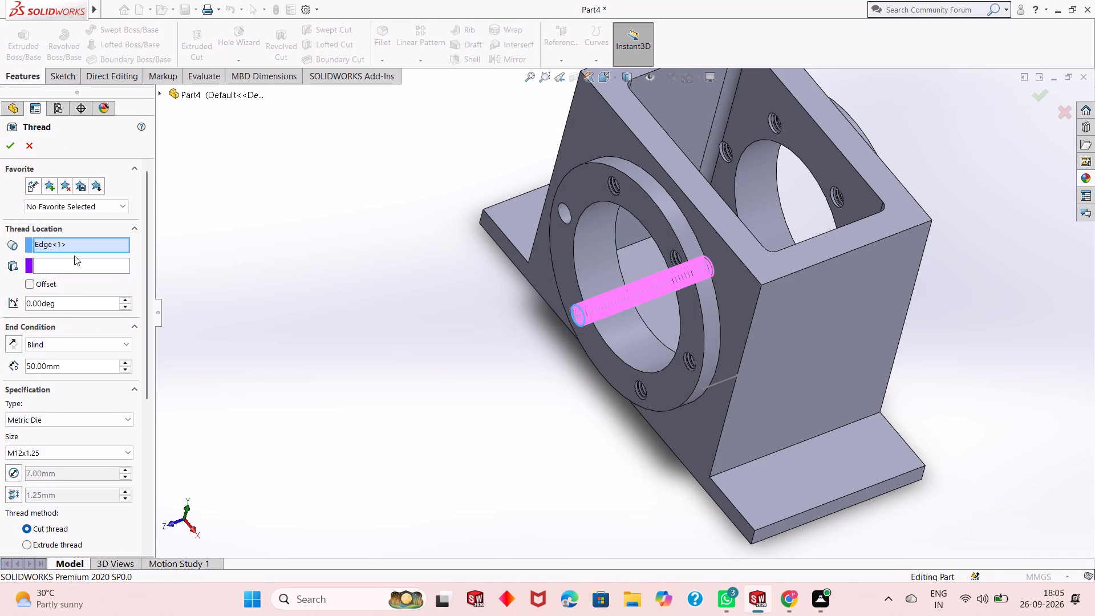
{"action": "left_click", "coordinate": [77, 265]}
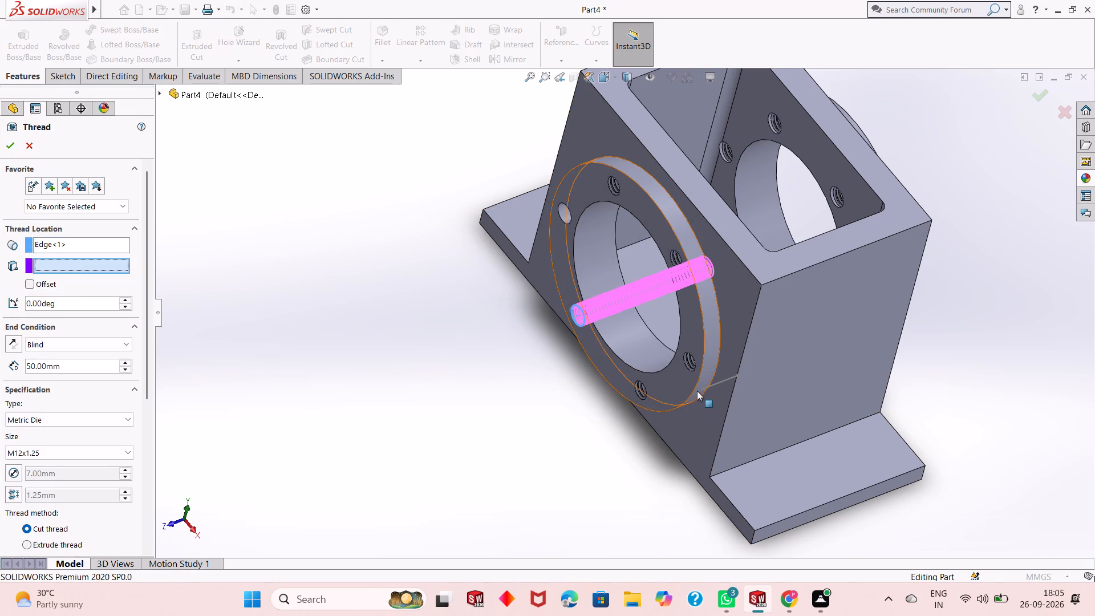
{"action": "left_click", "coordinate": [703, 389]}
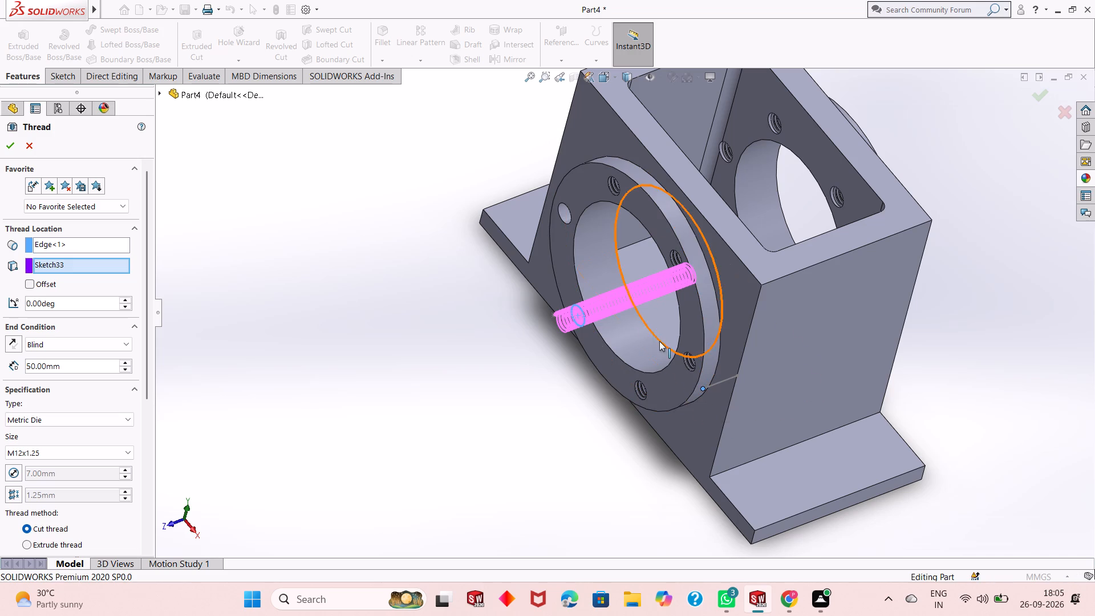
Finish the lower hole's thread as an extruded thread trimmed with both the start face and the end face.
{"action": "middle_click_drag", "start_coordinate": [659, 342], "coordinate": [604, 479]}
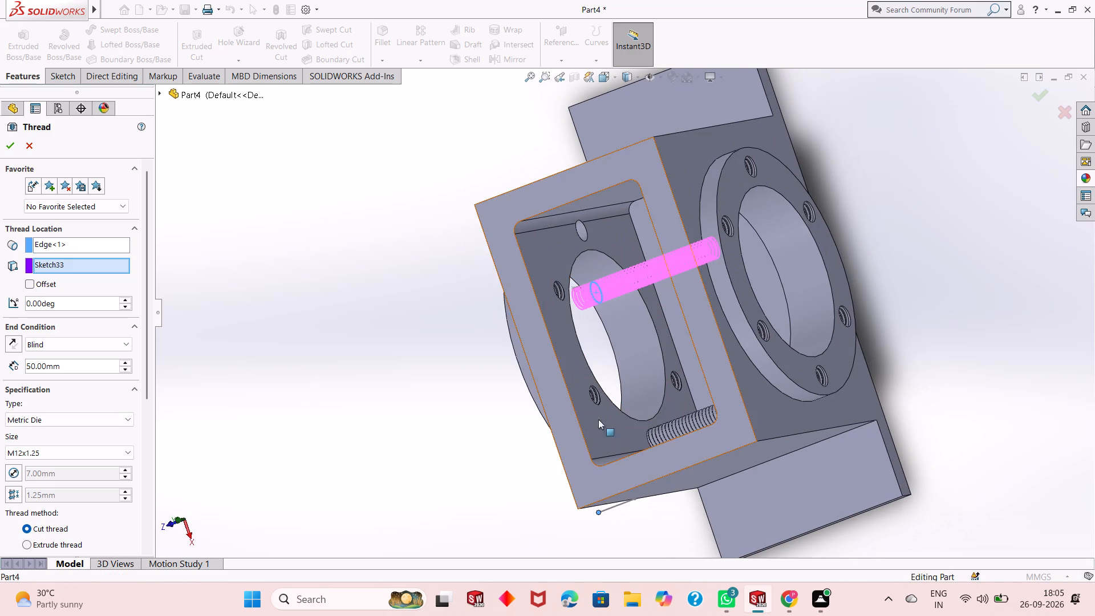
{"action": "middle_click_drag", "start_coordinate": [481, 369], "coordinate": [489, 379]}
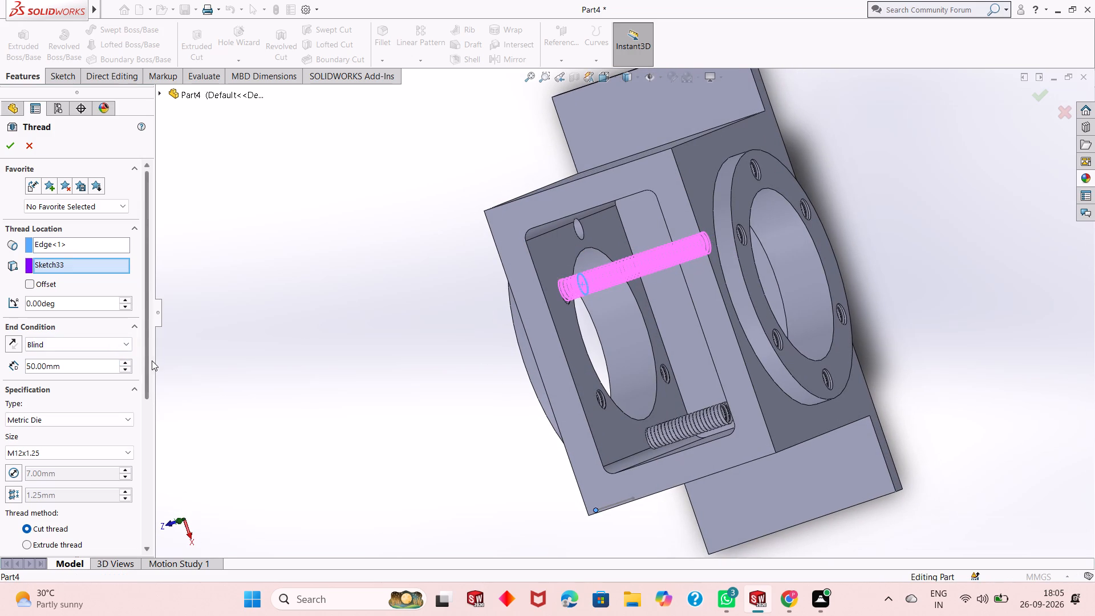
{"action": "scroll", "coordinate": [152, 361], "scroll_direction": "down", "scroll_amount": 4}
{"action": "left_click", "coordinate": [52, 297]}
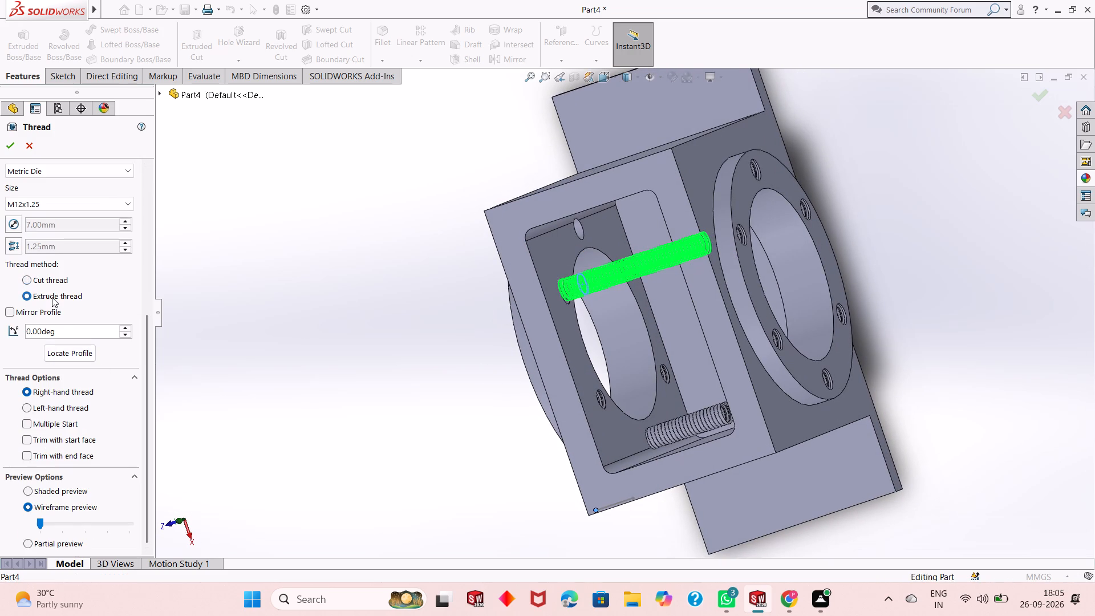
{"action": "left_click", "coordinate": [75, 439]}
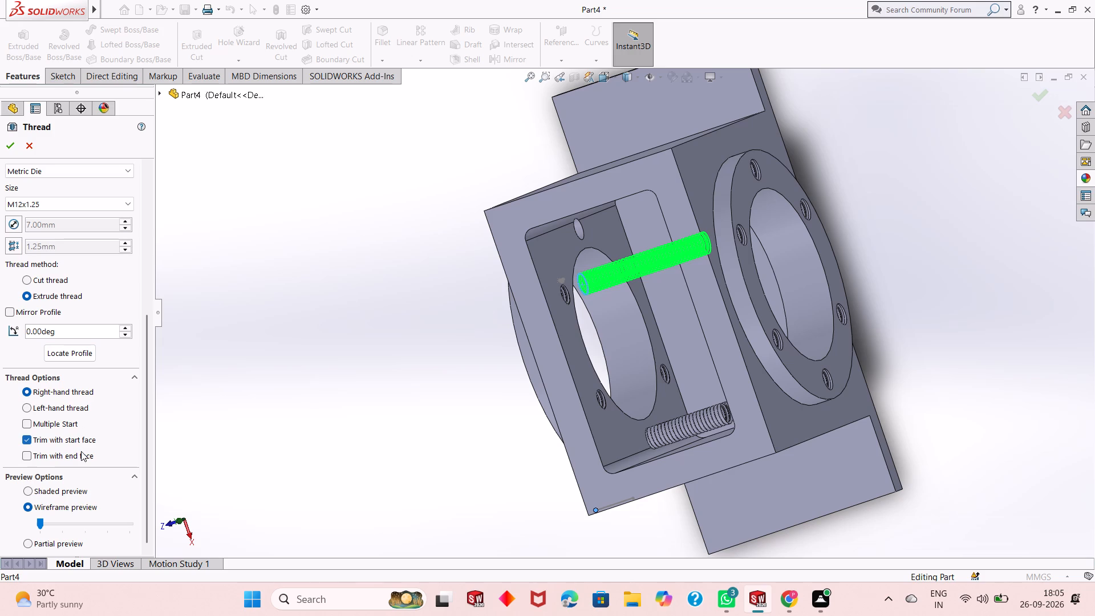
{"action": "left_click", "coordinate": [83, 460]}
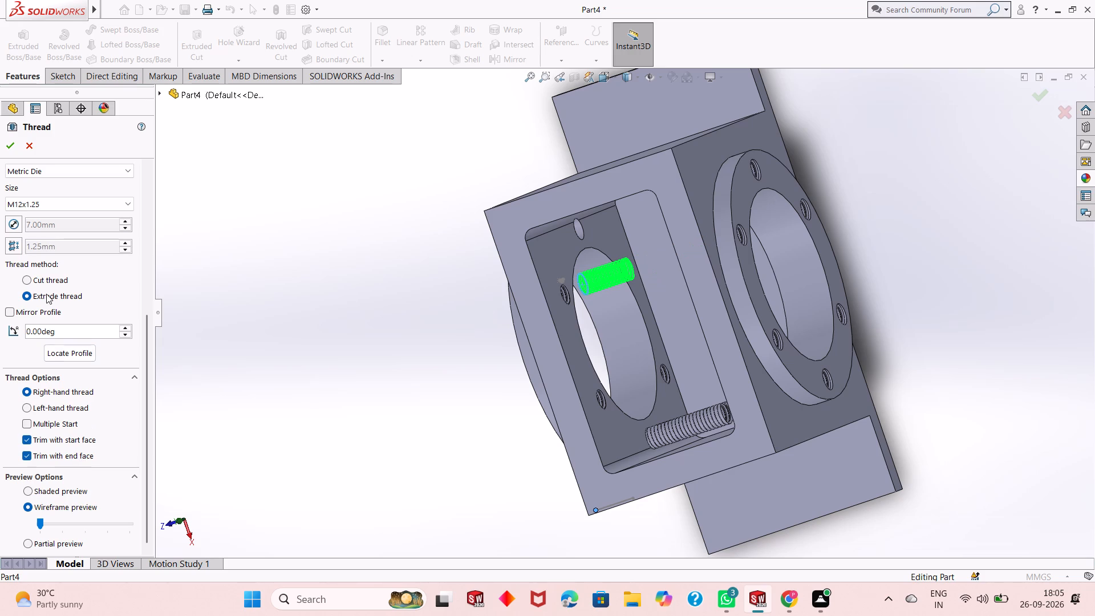
{"action": "left_click", "coordinate": [9, 147]}
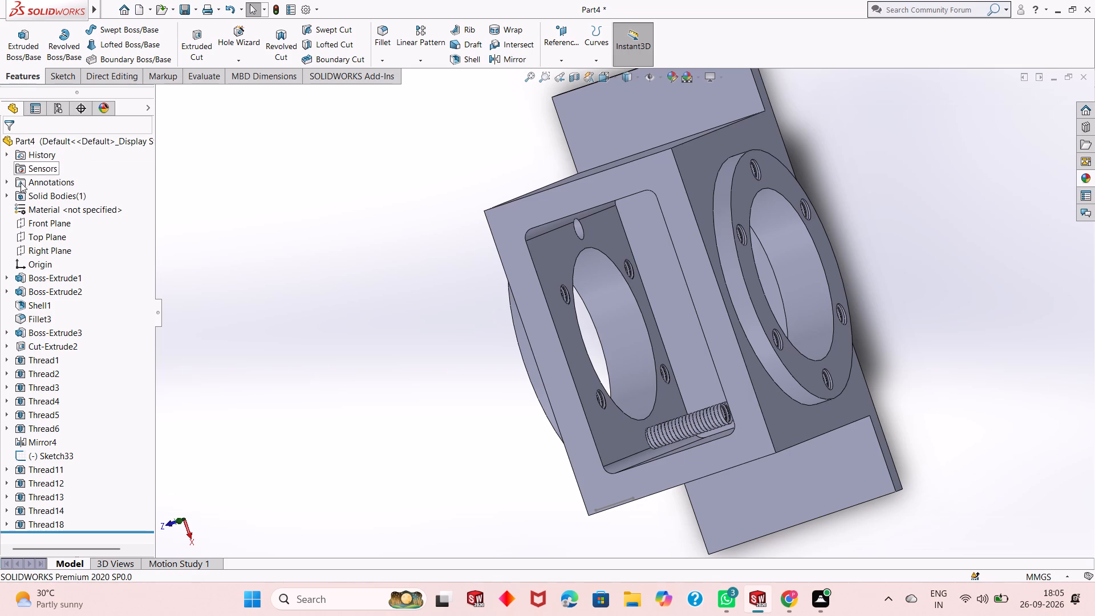
Start an M12x1.25 Metric Die thread on the unthreaded mid-height hole, replacing the picked Sketch33 line with its outer endpoint as start location.
{"action": "middle_click_drag", "start_coordinate": [353, 279], "coordinate": [389, 266]}
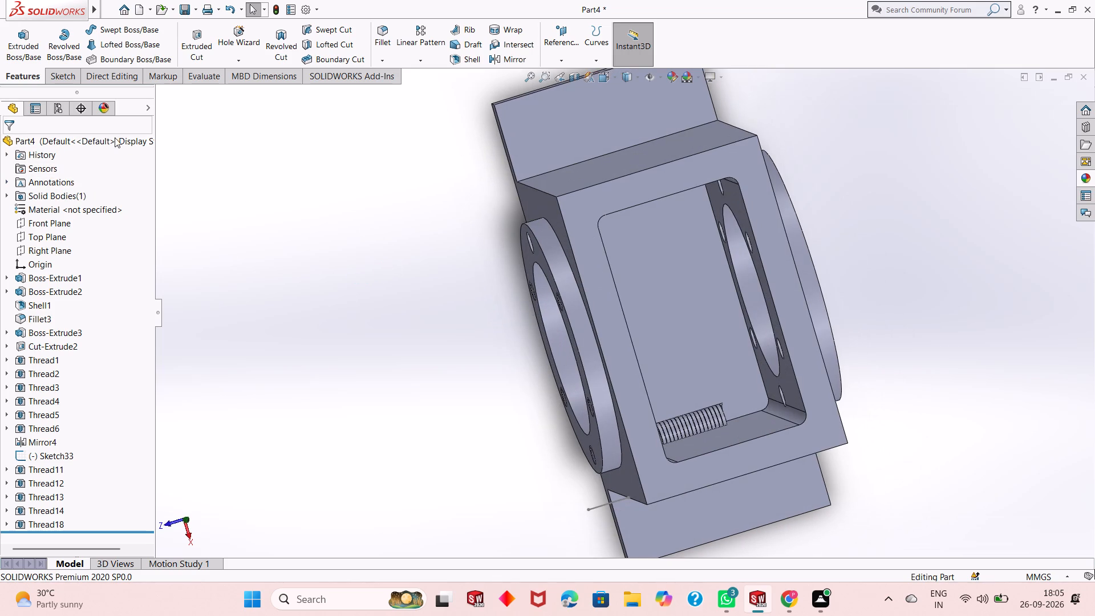
{"action": "left_click", "coordinate": [230, 66]}
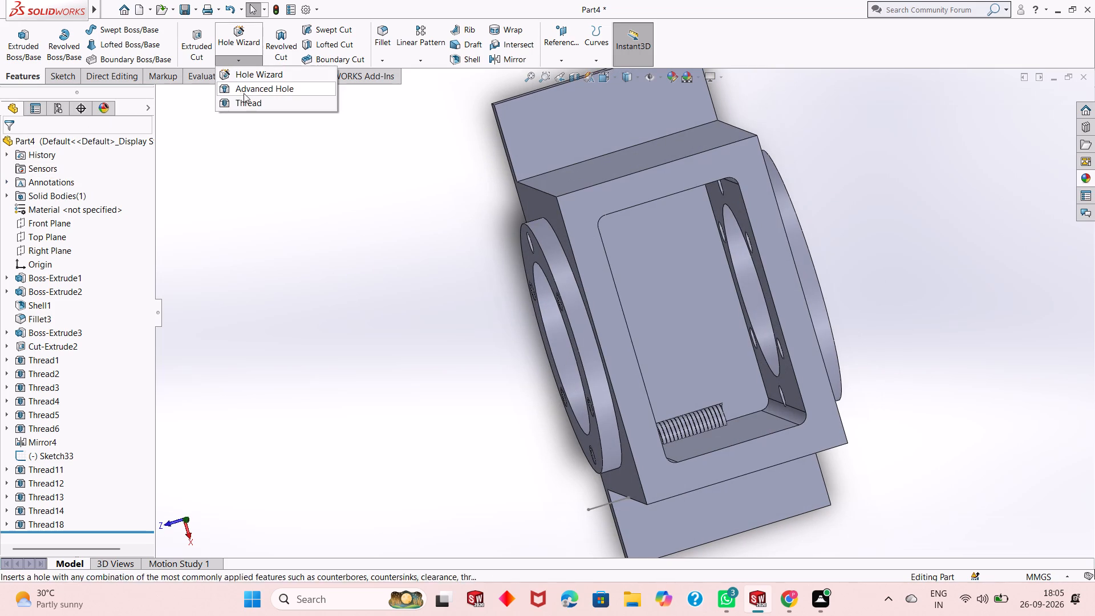
{"action": "left_click", "coordinate": [248, 102]}
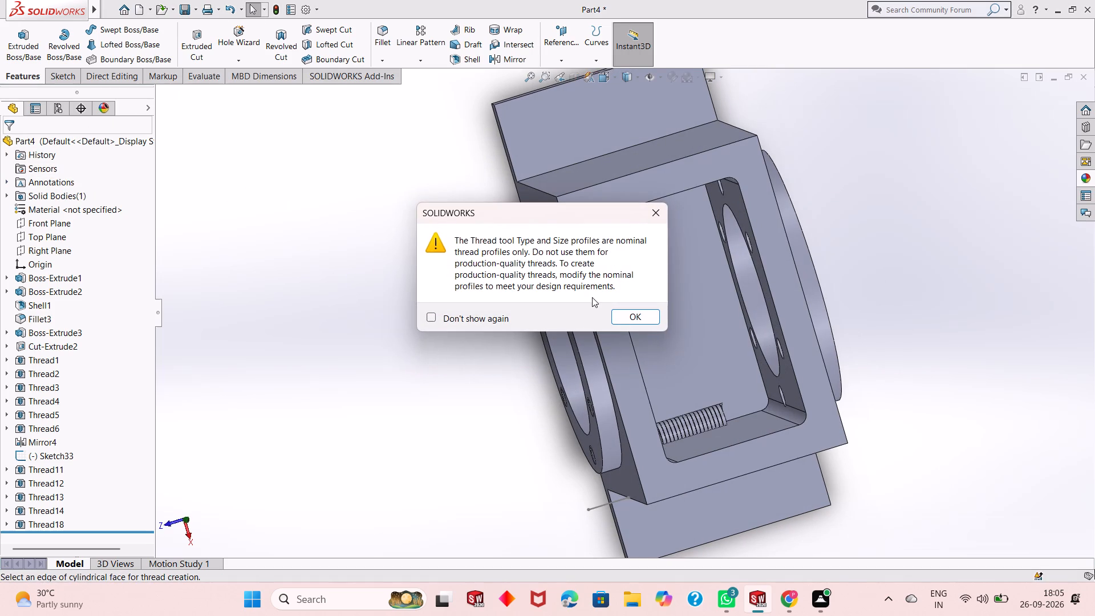
{"action": "left_click", "coordinate": [626, 323]}
{"action": "left_click", "coordinate": [532, 244]}
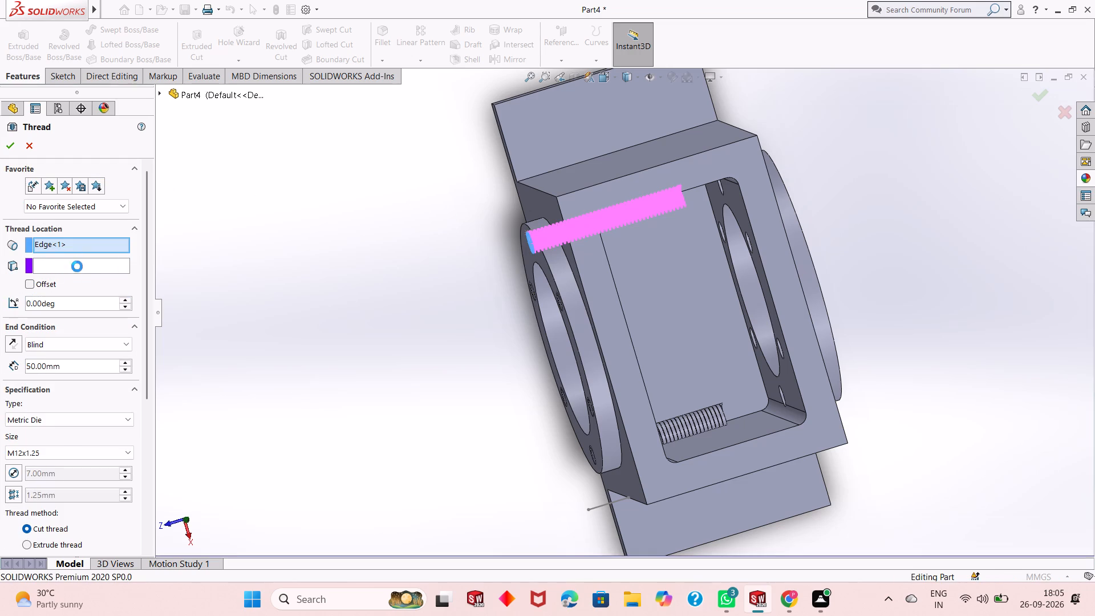
{"action": "left_click", "coordinate": [77, 267]}
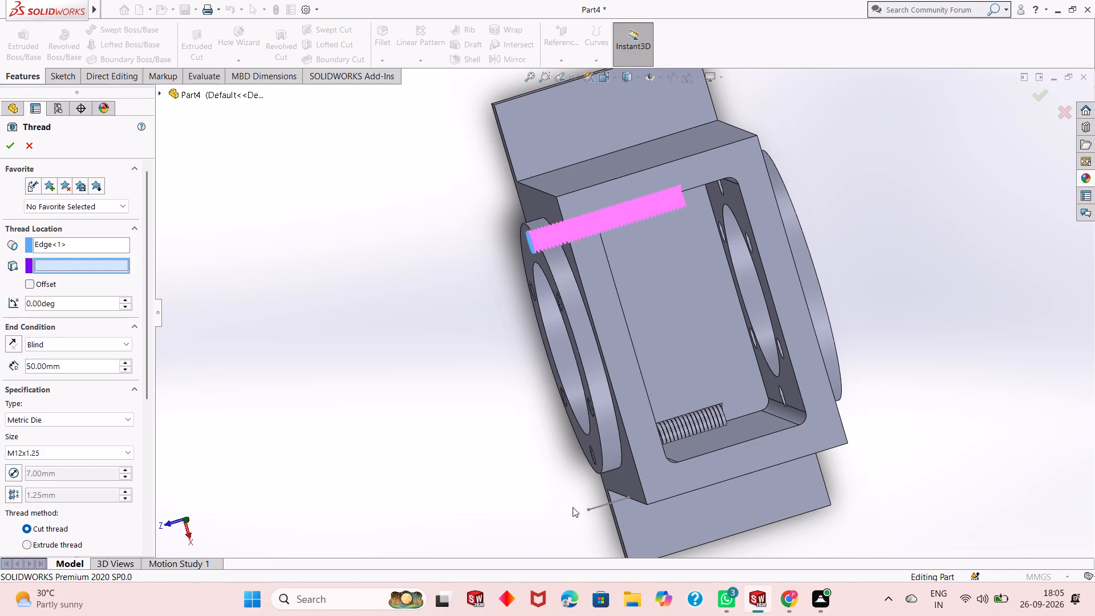
{"action": "left_click", "coordinate": [587, 510]}
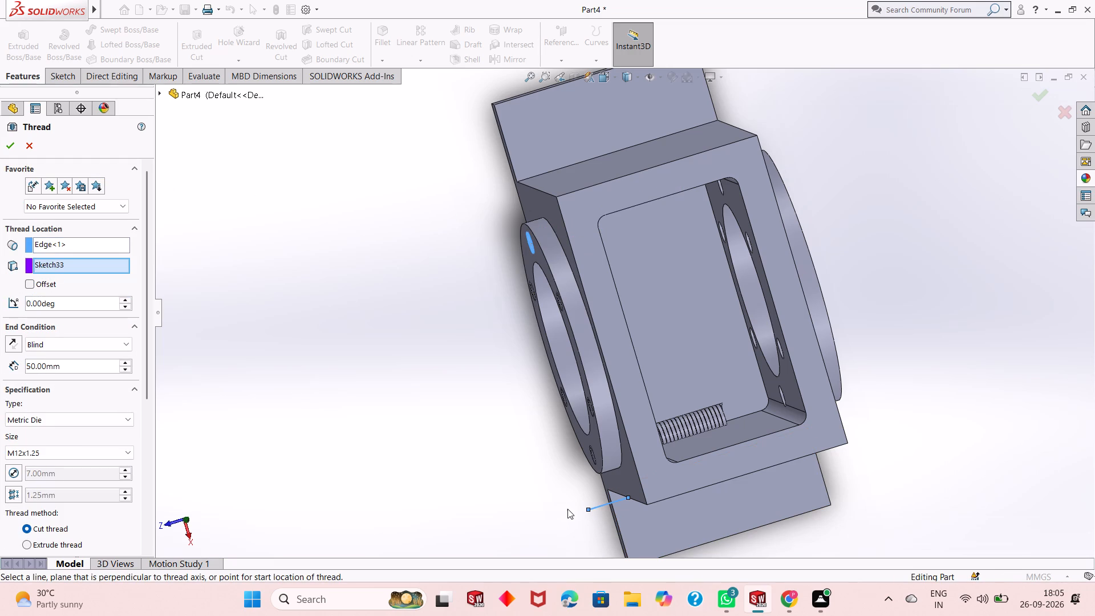
{"action": "right_click", "coordinate": [48, 266]}
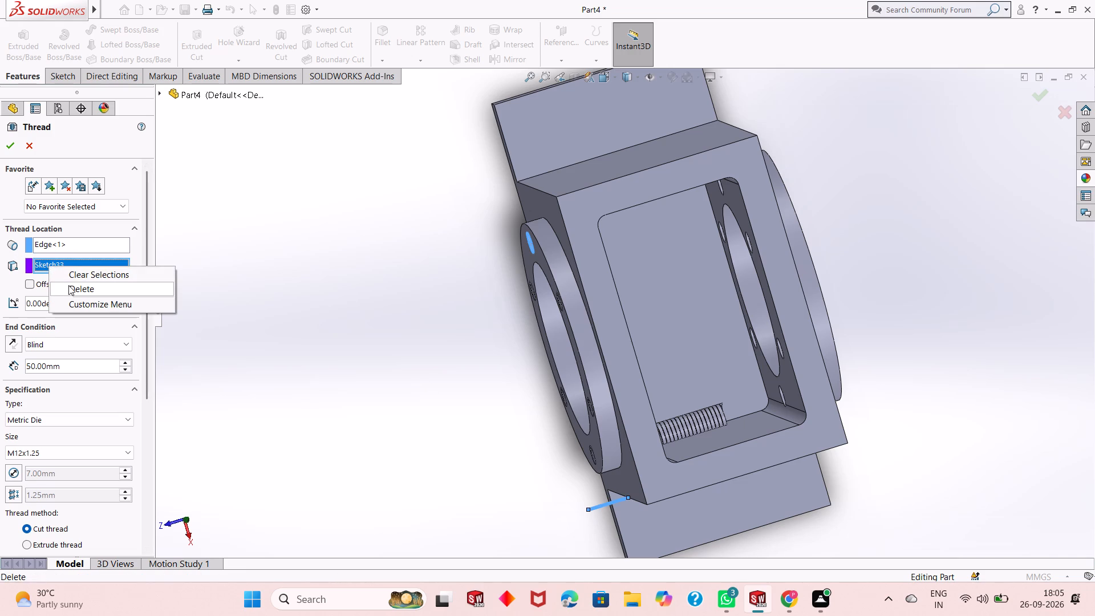
{"action": "left_click", "coordinate": [68, 285]}
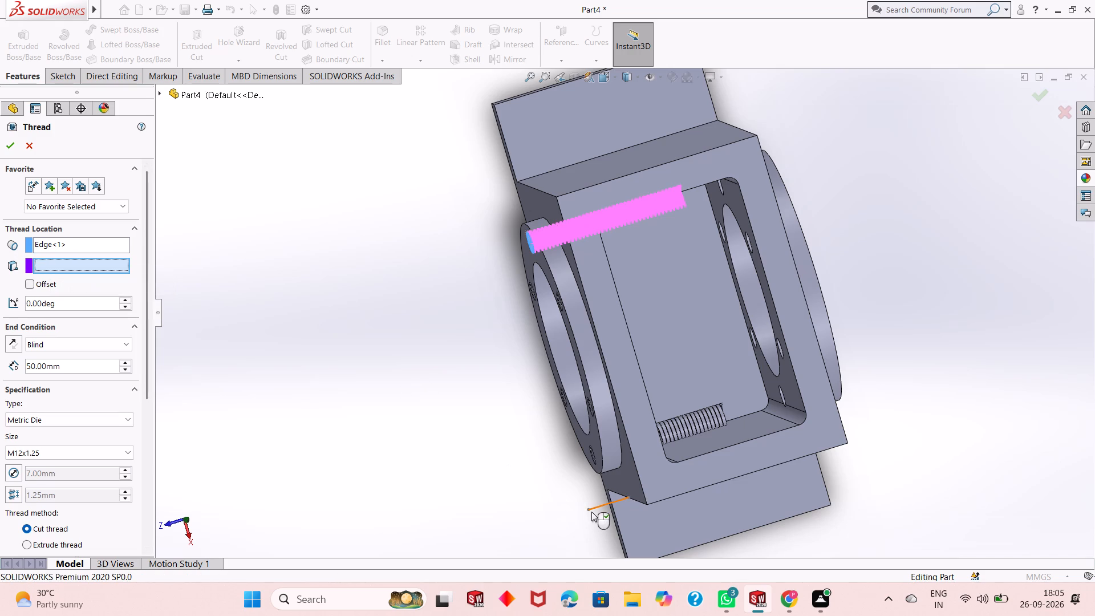
{"action": "middle_click_drag", "start_coordinate": [605, 519], "coordinate": [608, 428]}
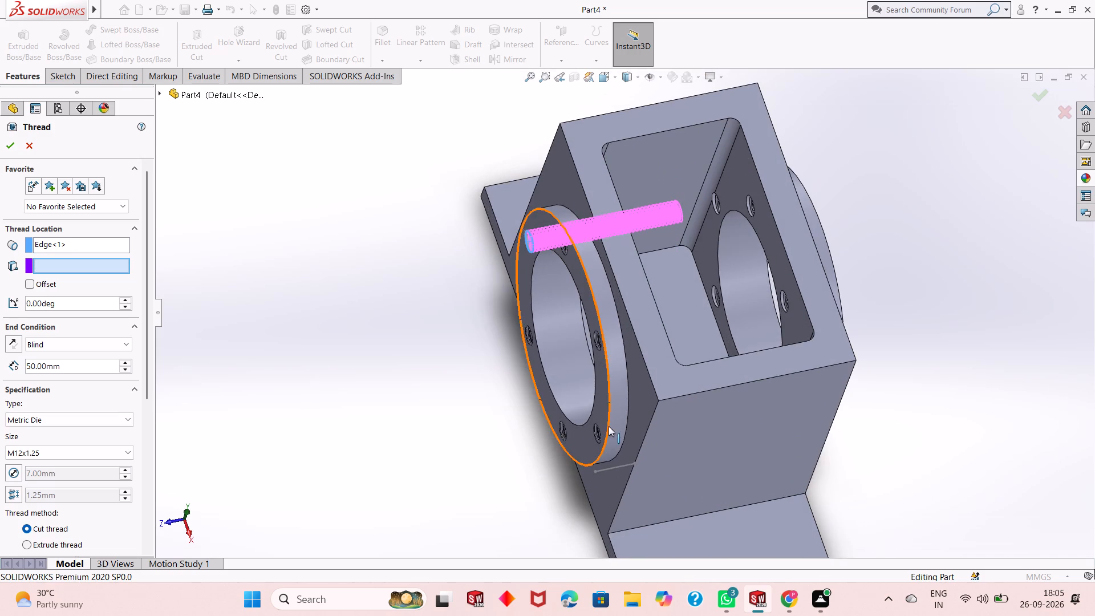
{"action": "left_click", "coordinate": [598, 472]}
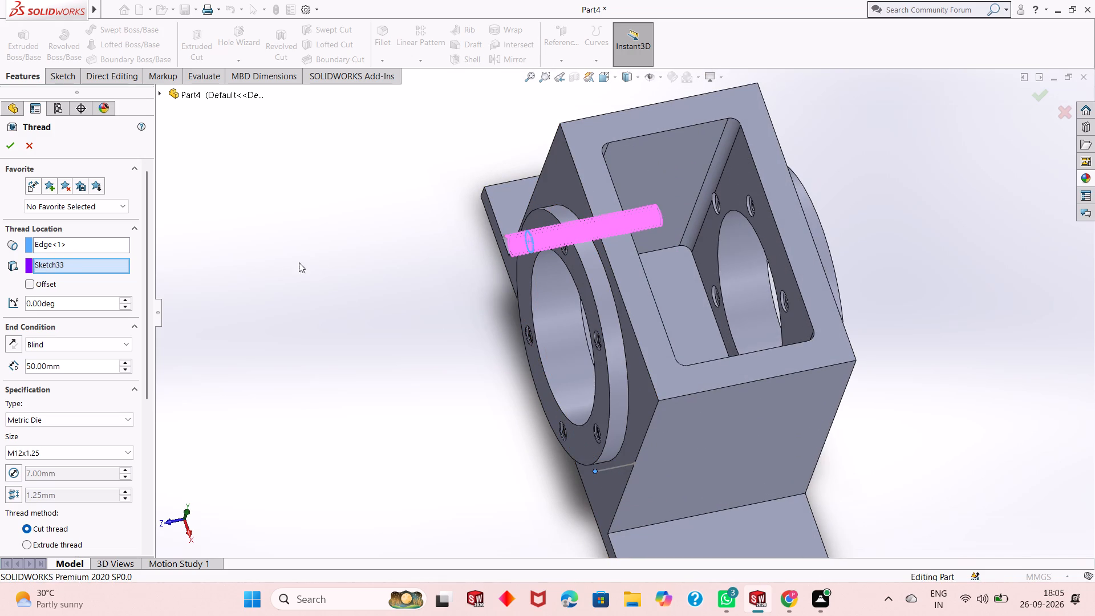
Finish the mid-height hole's thread as an extruded thread trimmed with both the start face and the end face.
{"action": "middle_click_drag", "start_coordinate": [579, 330], "coordinate": [555, 408]}
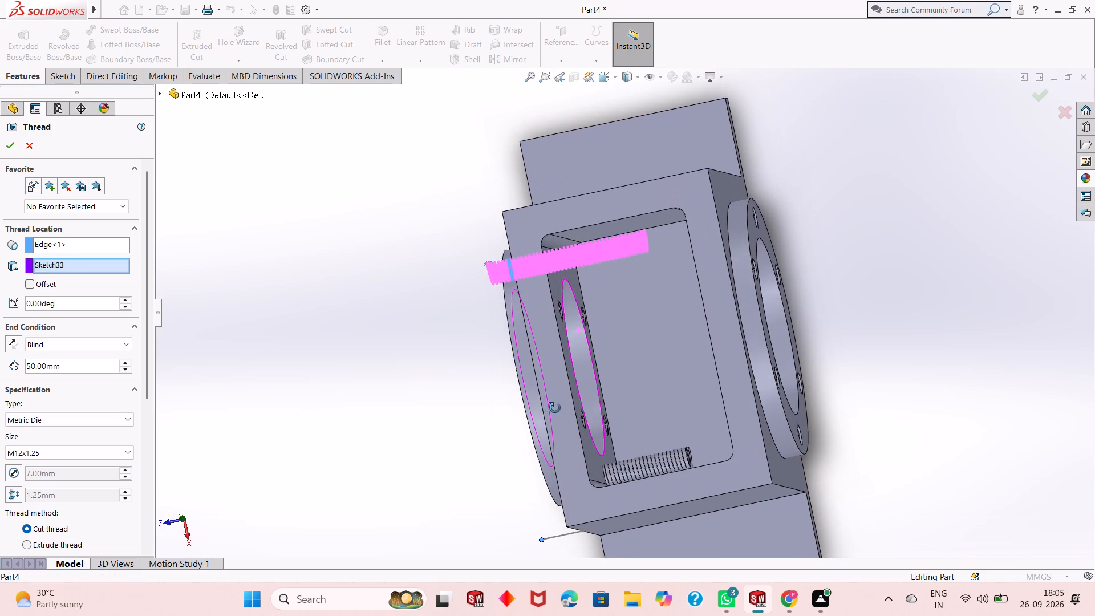
{"action": "middle_click_drag", "start_coordinate": [555, 408], "coordinate": [565, 405]}
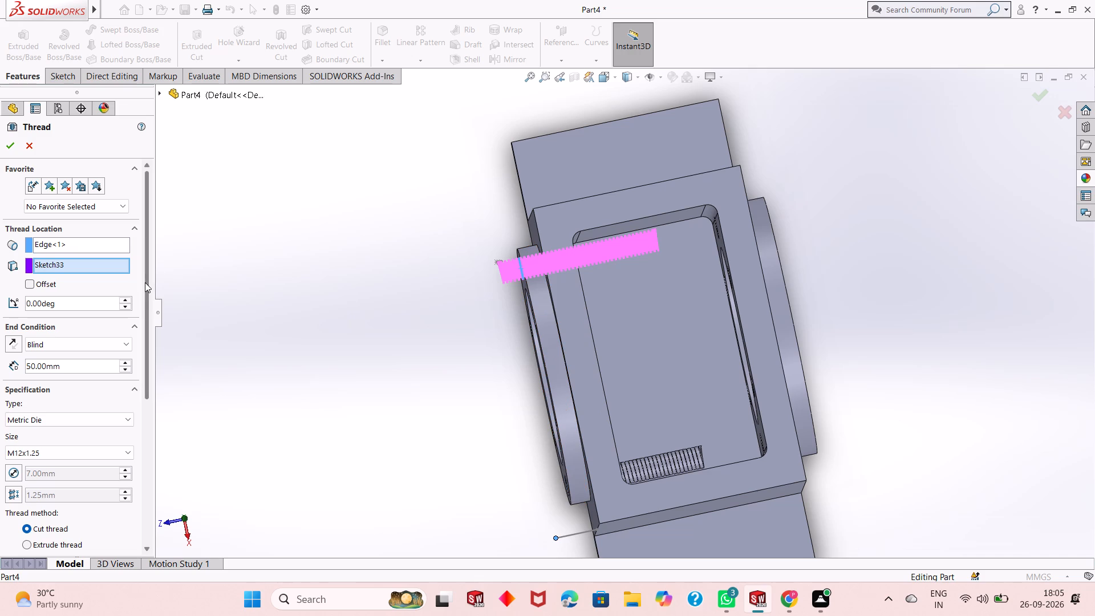
{"action": "scroll", "coordinate": [145, 294], "scroll_direction": "down", "scroll_amount": 3}
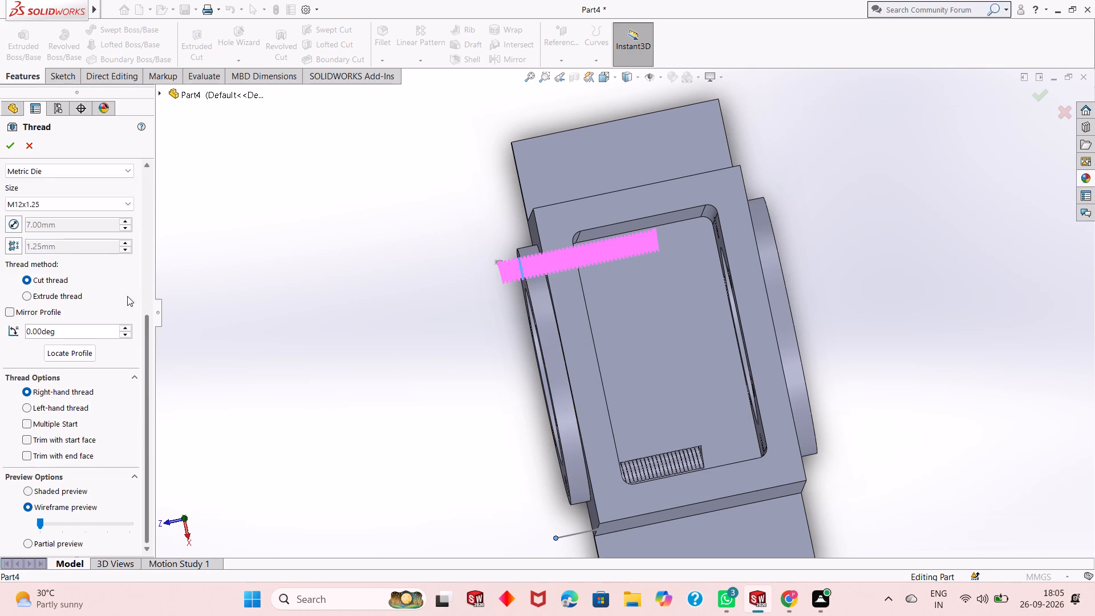
{"action": "left_click", "coordinate": [64, 298]}
{"action": "left_click", "coordinate": [84, 440]}
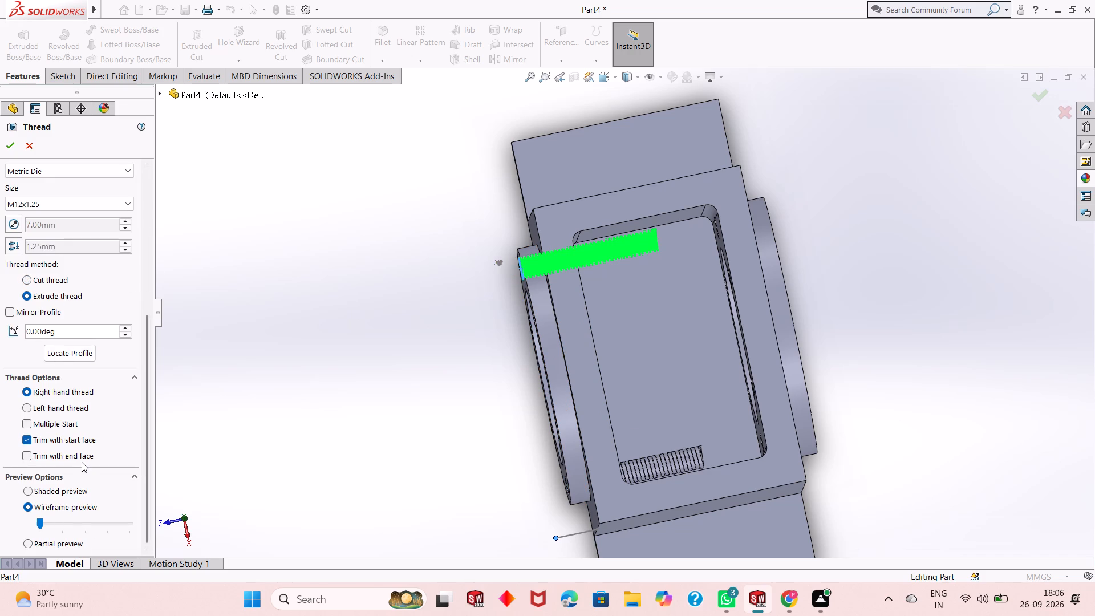
{"action": "left_click", "coordinate": [83, 459]}
{"action": "left_click", "coordinate": [83, 459]}
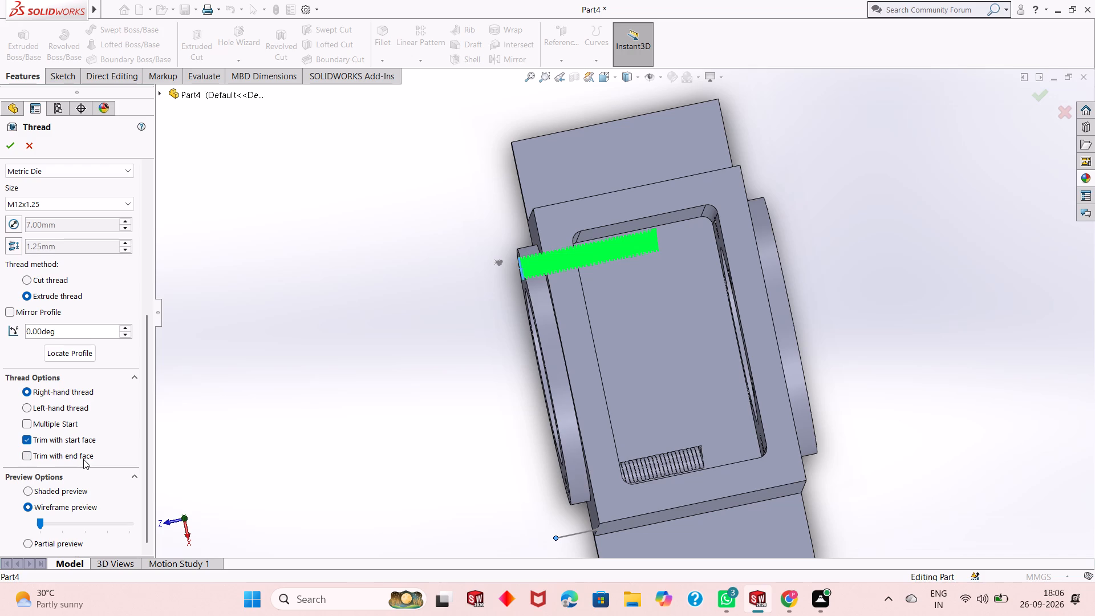
{"action": "left_click", "coordinate": [83, 459]}
{"action": "left_click", "coordinate": [83, 459]}
{"action": "left_click", "coordinate": [83, 459]}
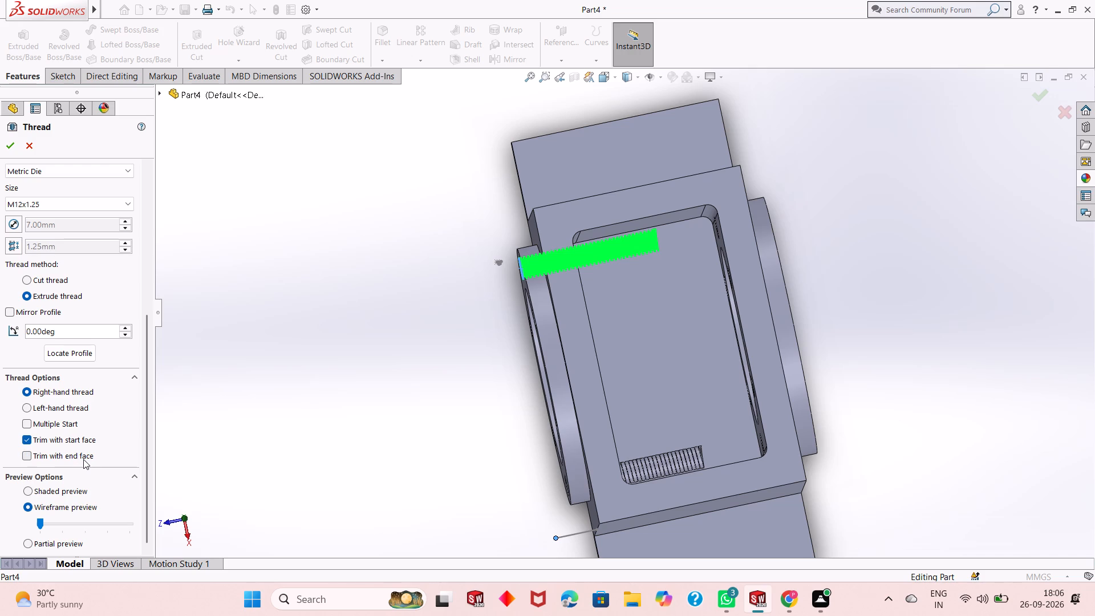
{"action": "left_click", "coordinate": [83, 459]}
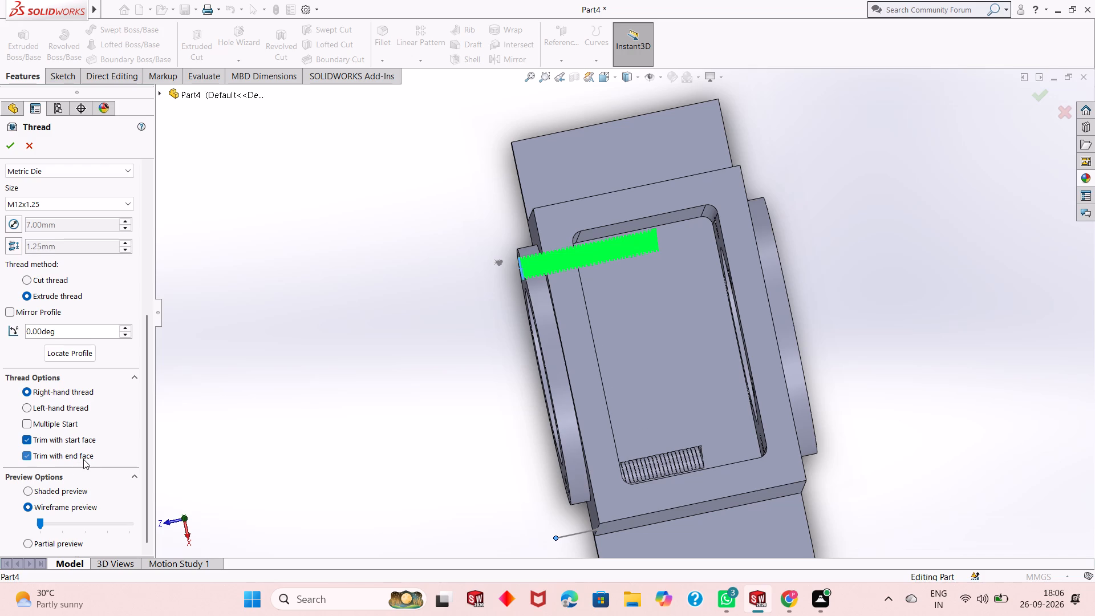
{"action": "left_click", "coordinate": [83, 459]}
{"action": "left_click", "coordinate": [9, 148]}
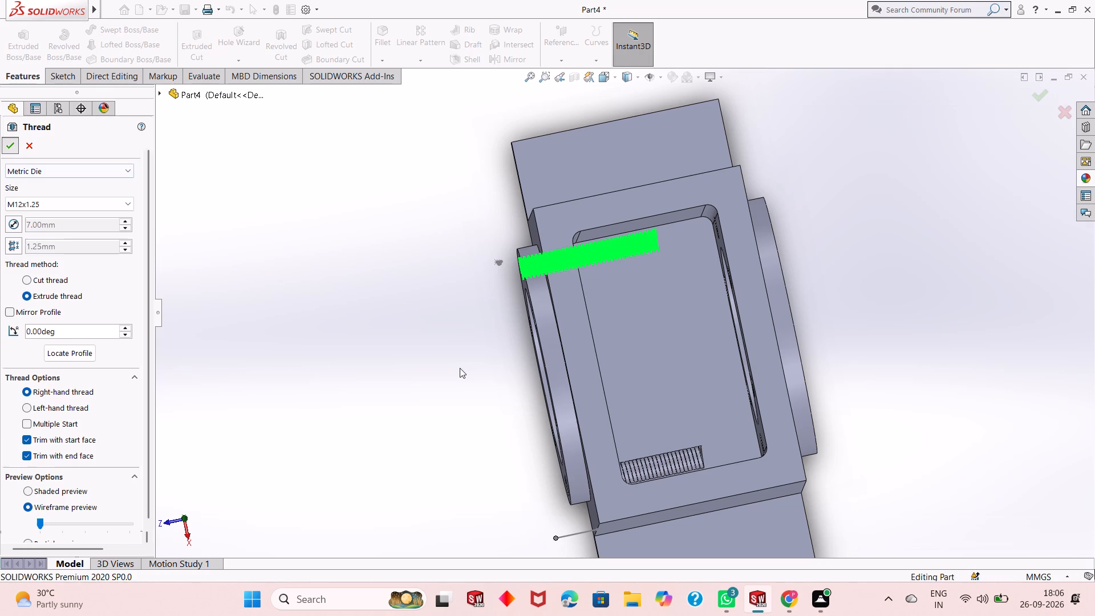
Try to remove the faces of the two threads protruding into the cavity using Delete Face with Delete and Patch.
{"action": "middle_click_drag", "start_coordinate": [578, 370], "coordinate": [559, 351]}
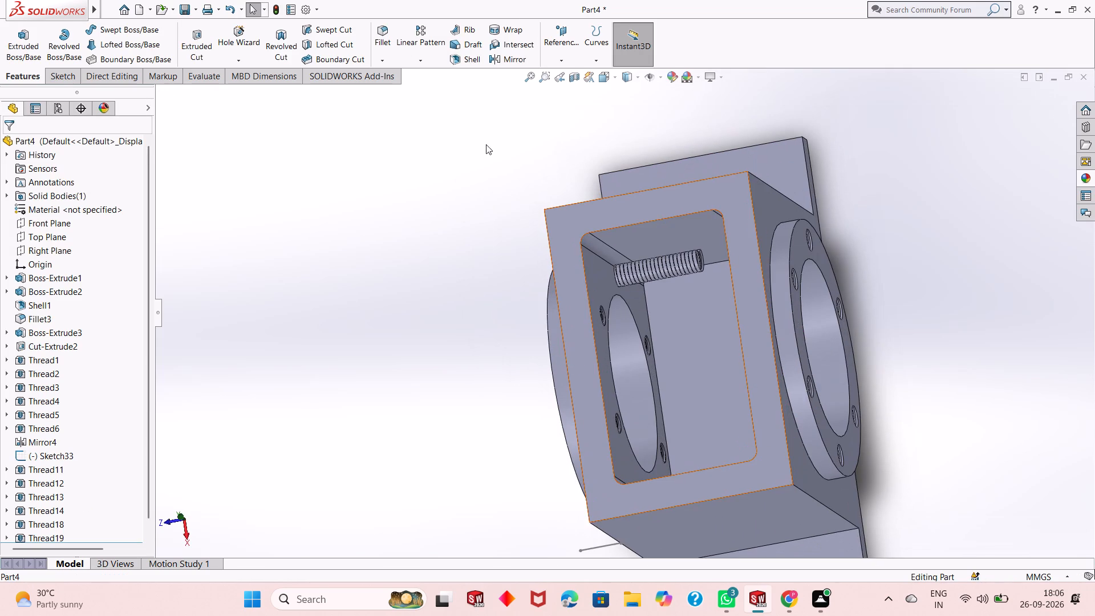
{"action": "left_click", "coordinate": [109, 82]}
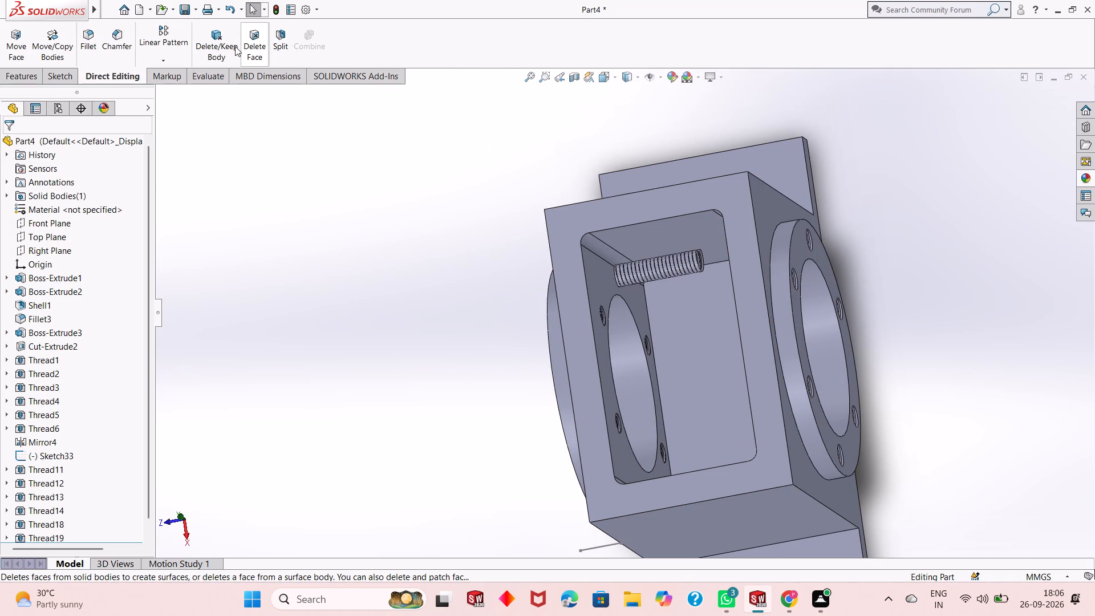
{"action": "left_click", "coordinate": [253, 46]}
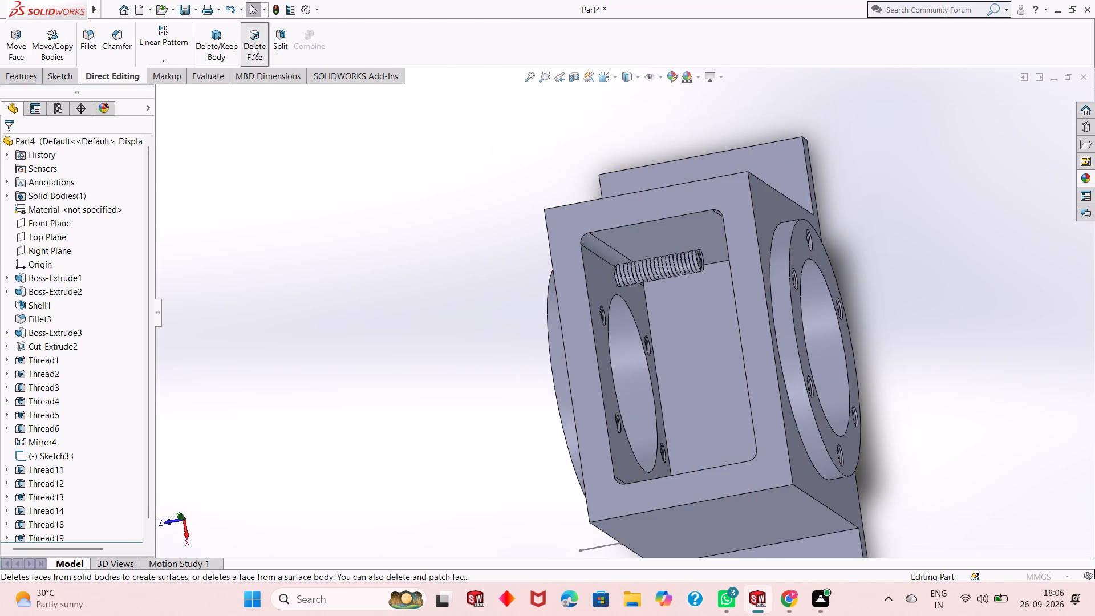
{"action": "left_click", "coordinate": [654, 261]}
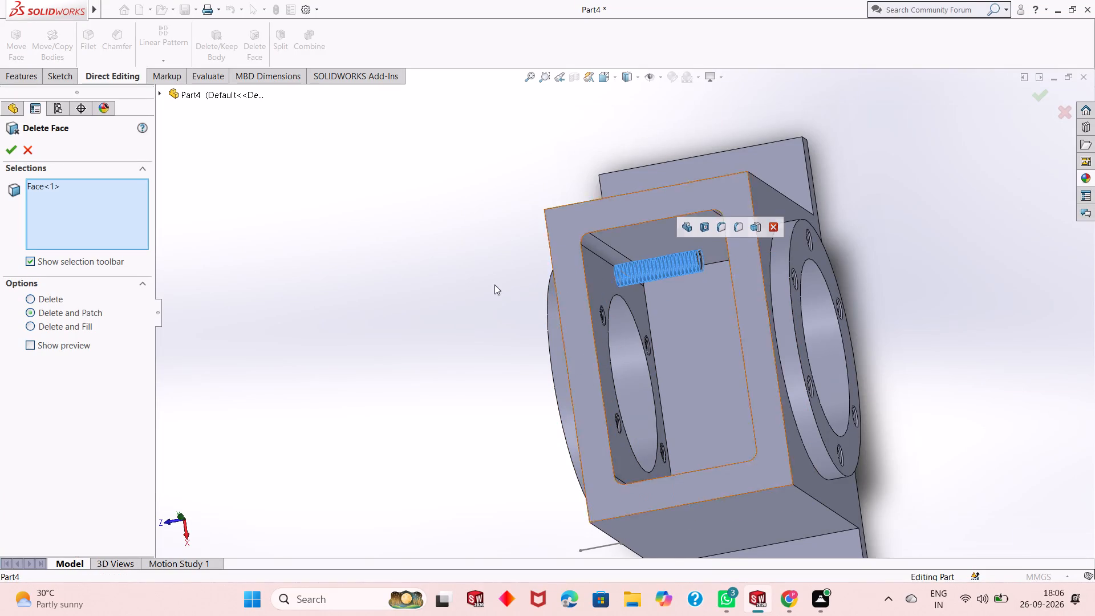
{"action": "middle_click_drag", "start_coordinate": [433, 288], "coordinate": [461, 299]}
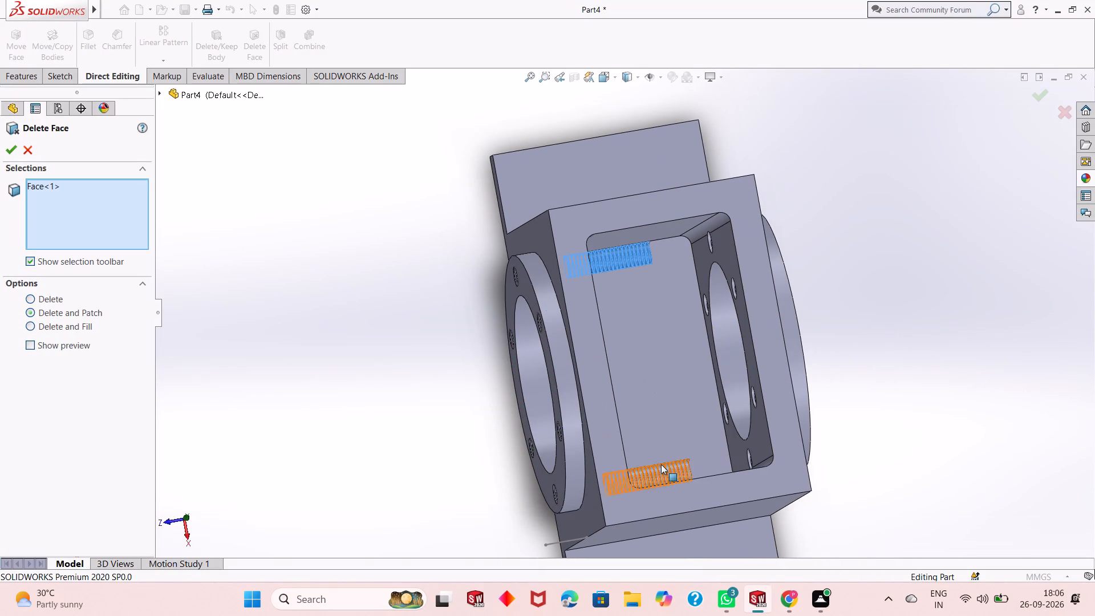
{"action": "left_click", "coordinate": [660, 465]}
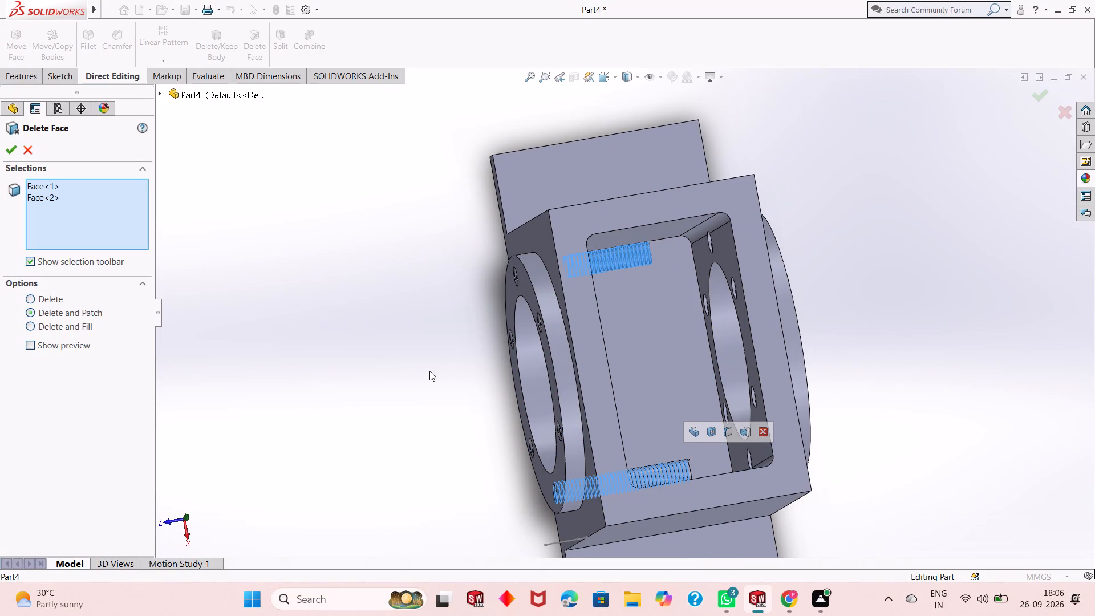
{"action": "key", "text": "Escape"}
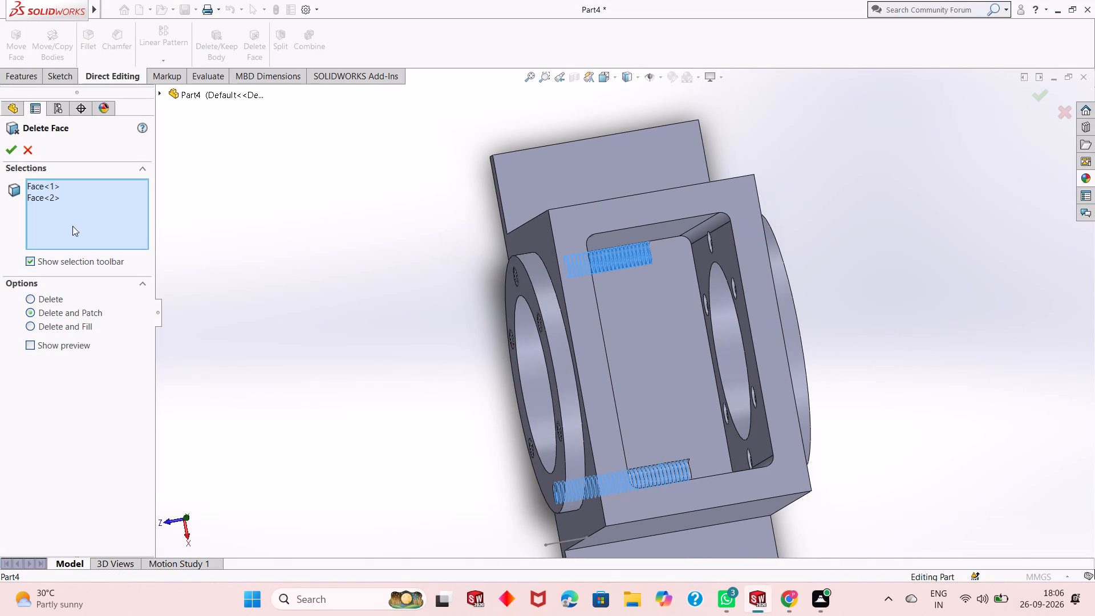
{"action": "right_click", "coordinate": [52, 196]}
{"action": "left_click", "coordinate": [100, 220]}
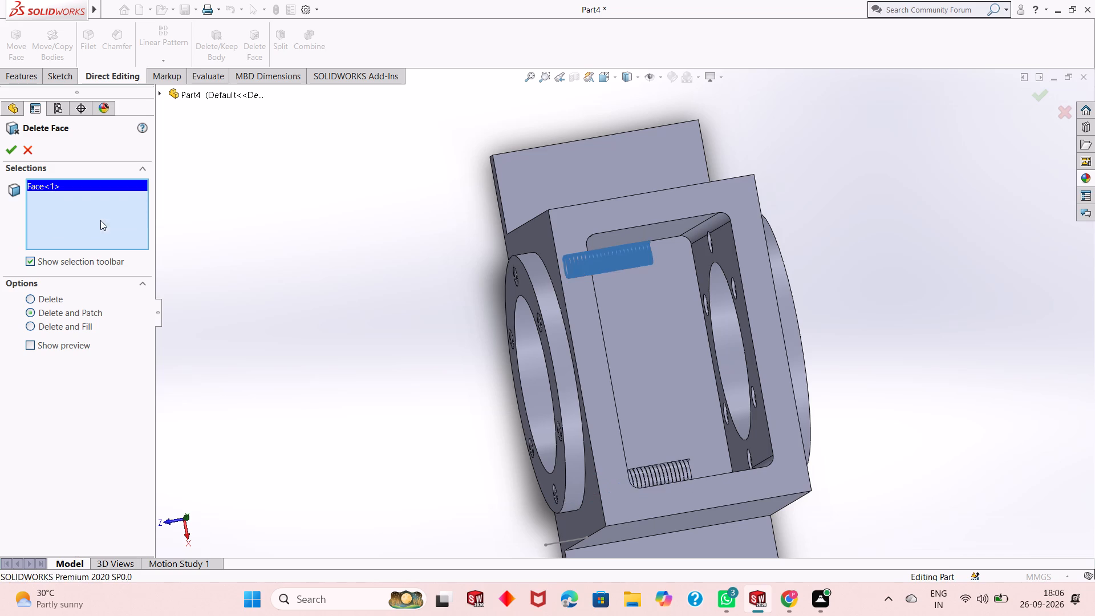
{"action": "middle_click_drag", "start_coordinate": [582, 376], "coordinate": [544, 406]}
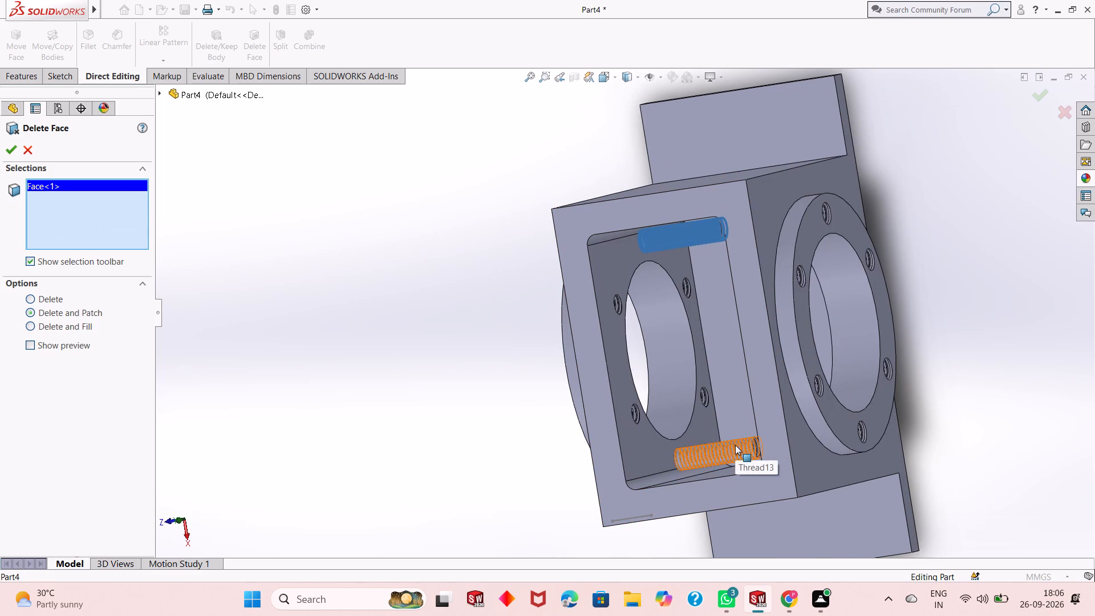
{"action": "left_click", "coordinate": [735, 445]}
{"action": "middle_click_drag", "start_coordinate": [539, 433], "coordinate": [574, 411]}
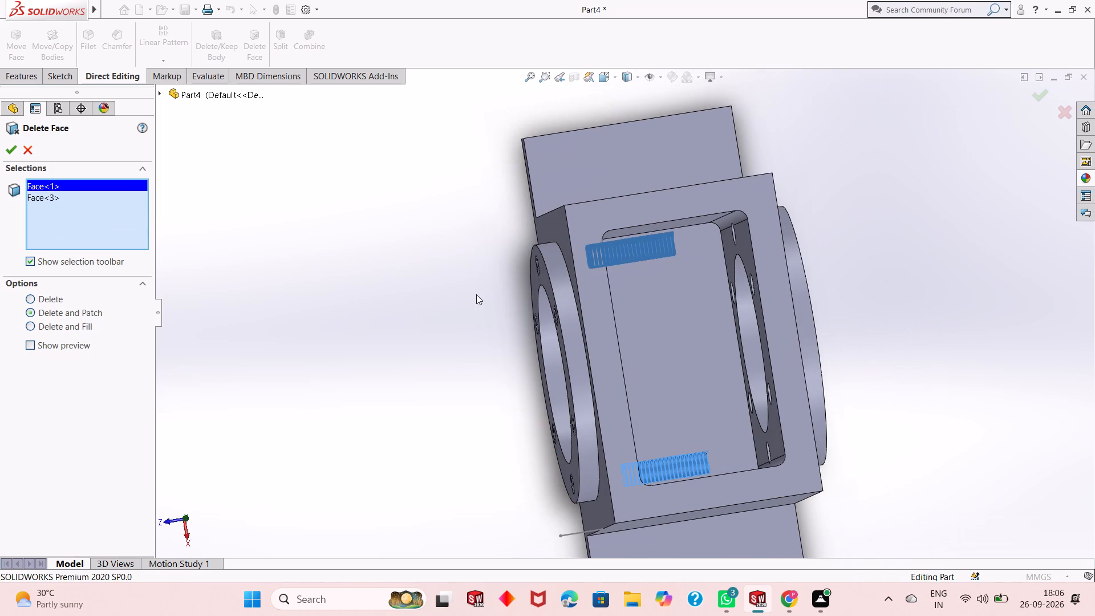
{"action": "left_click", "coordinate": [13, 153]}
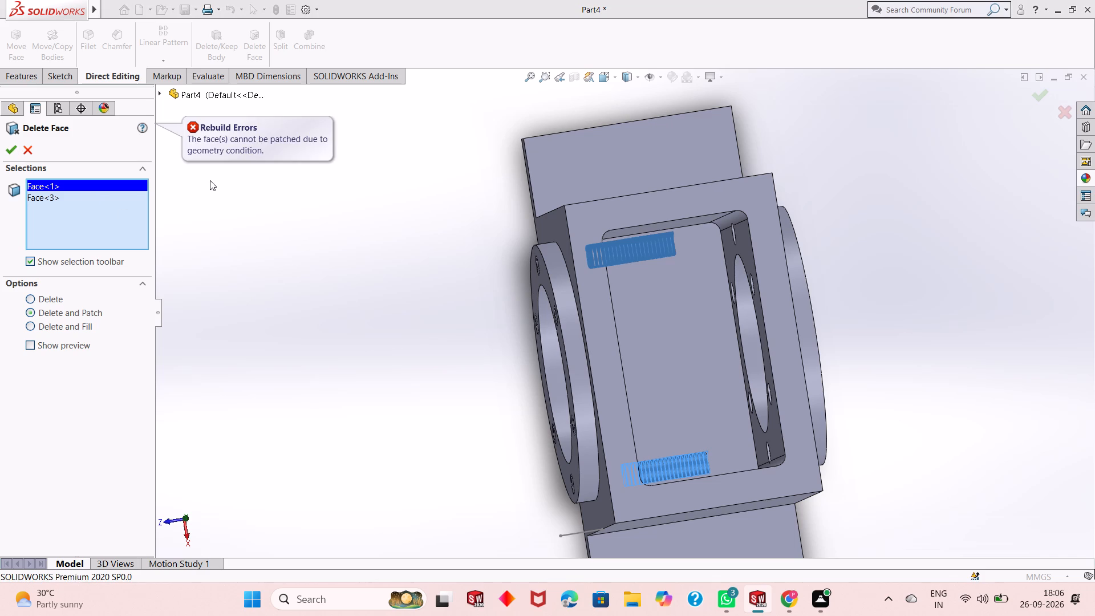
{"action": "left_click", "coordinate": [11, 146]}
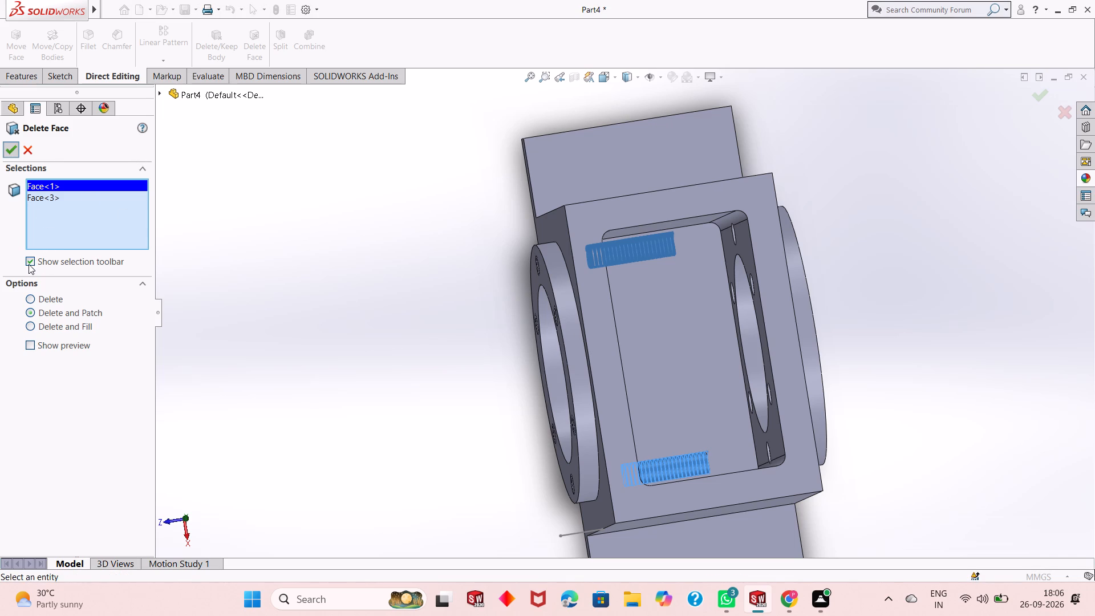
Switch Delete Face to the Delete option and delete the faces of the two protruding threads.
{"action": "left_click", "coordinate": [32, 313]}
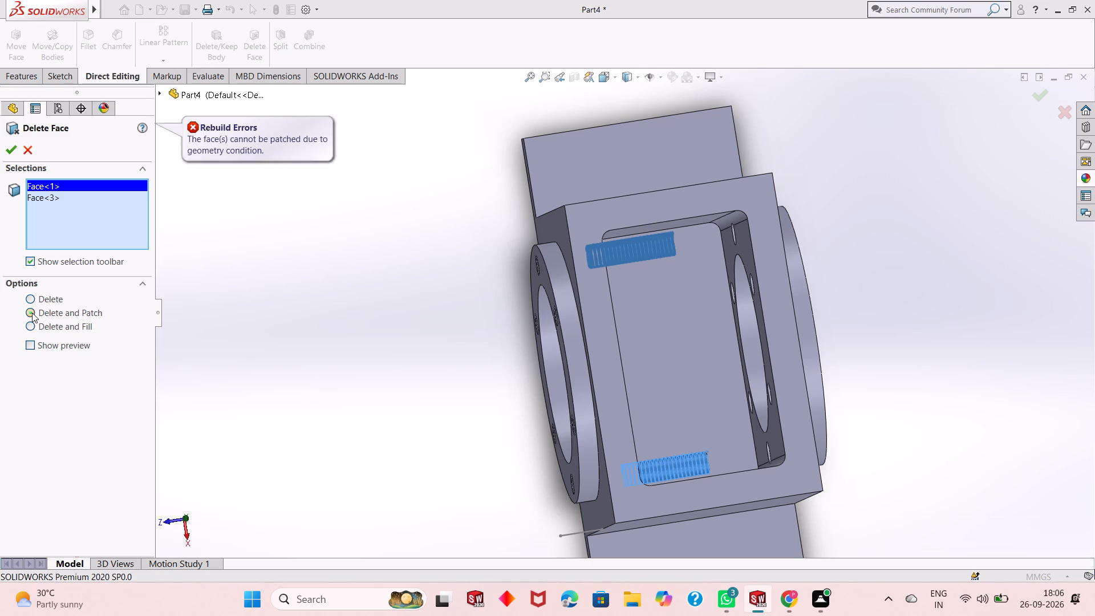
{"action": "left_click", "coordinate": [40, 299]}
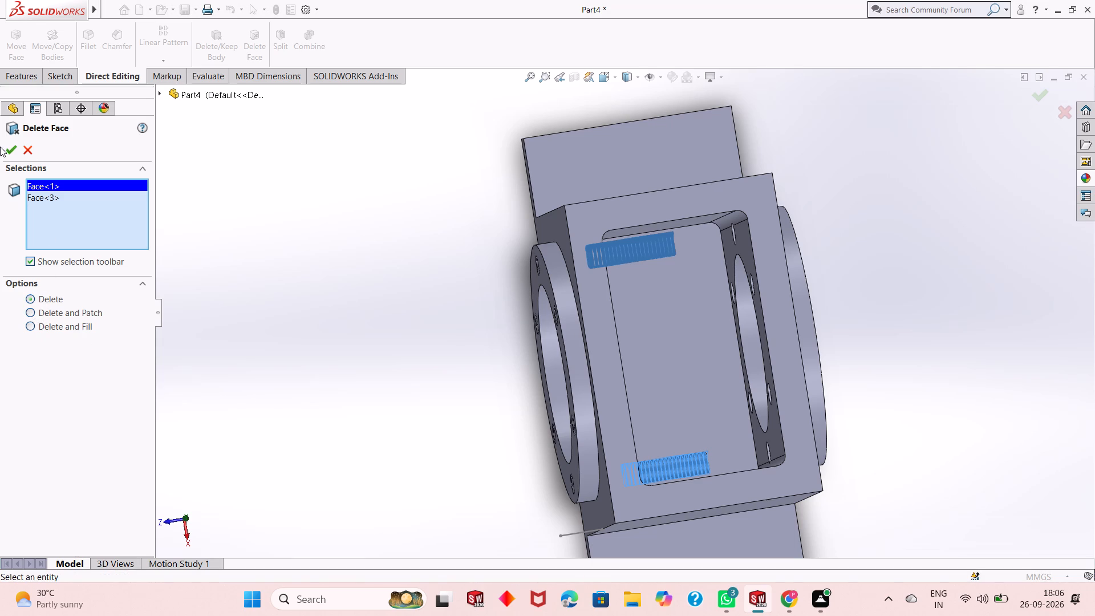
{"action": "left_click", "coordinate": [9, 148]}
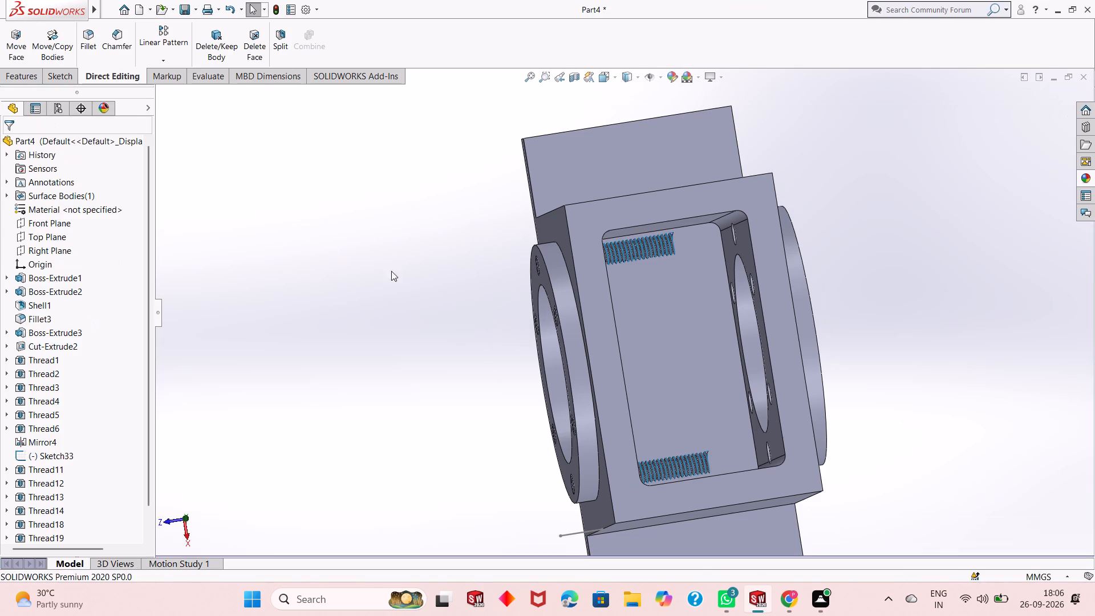
Examine the cavity and both bosses from several angles to check what the face deletion did to the protruding threads.
{"action": "middle_click_drag", "start_coordinate": [428, 281], "coordinate": [407, 258]}
{"action": "middle_click_drag", "start_coordinate": [412, 273], "coordinate": [451, 265]}
{"action": "left_click", "coordinate": [347, 288]}
{"action": "middle_click_drag", "start_coordinate": [377, 278], "coordinate": [360, 292]}
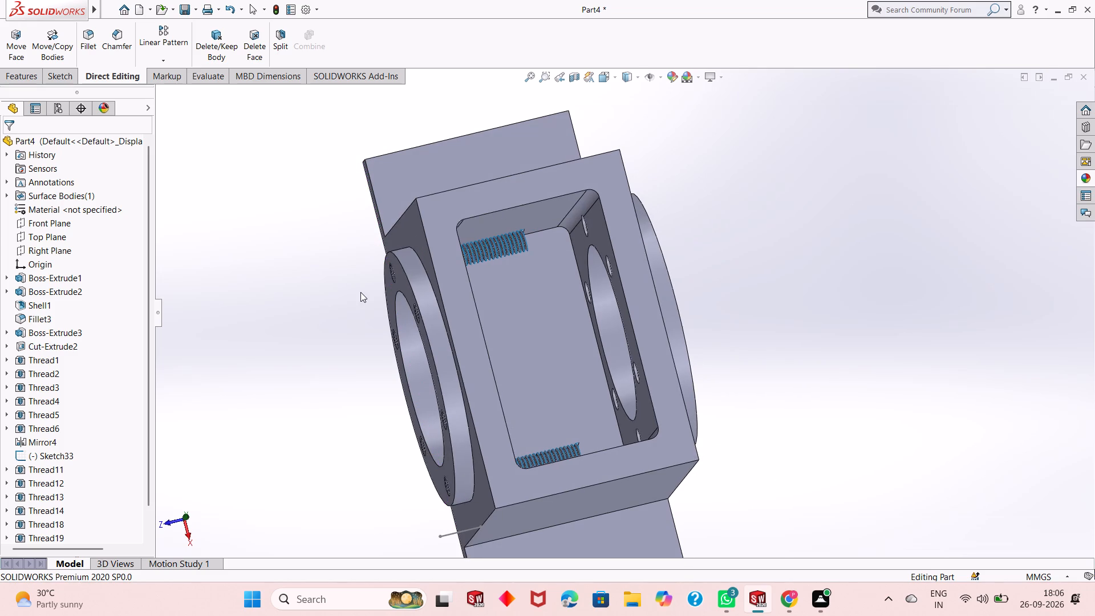
{"action": "scroll", "coordinate": [450, 306], "scroll_direction": "up", "scroll_amount": 3}
{"action": "middle_click_drag", "start_coordinate": [484, 311], "coordinate": [482, 268]}
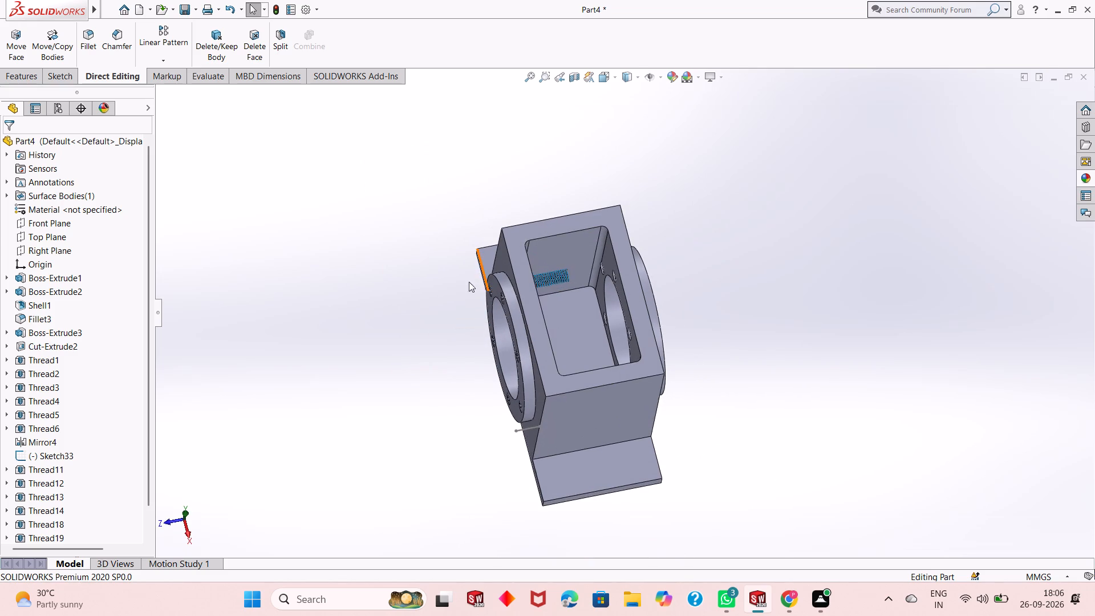
{"action": "middle_click_drag", "start_coordinate": [466, 298], "coordinate": [450, 341]}
{"action": "scroll", "coordinate": [133, 366], "scroll_direction": "down", "scroll_amount": 3}
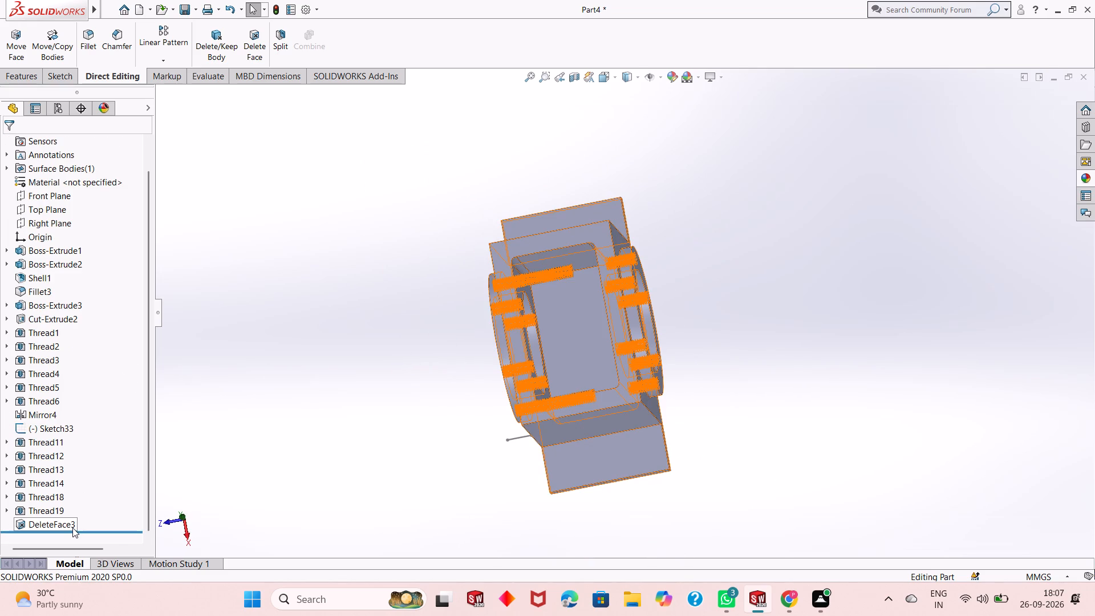
{"action": "left_click", "coordinate": [71, 521]}
{"action": "left_click", "coordinate": [320, 395]}
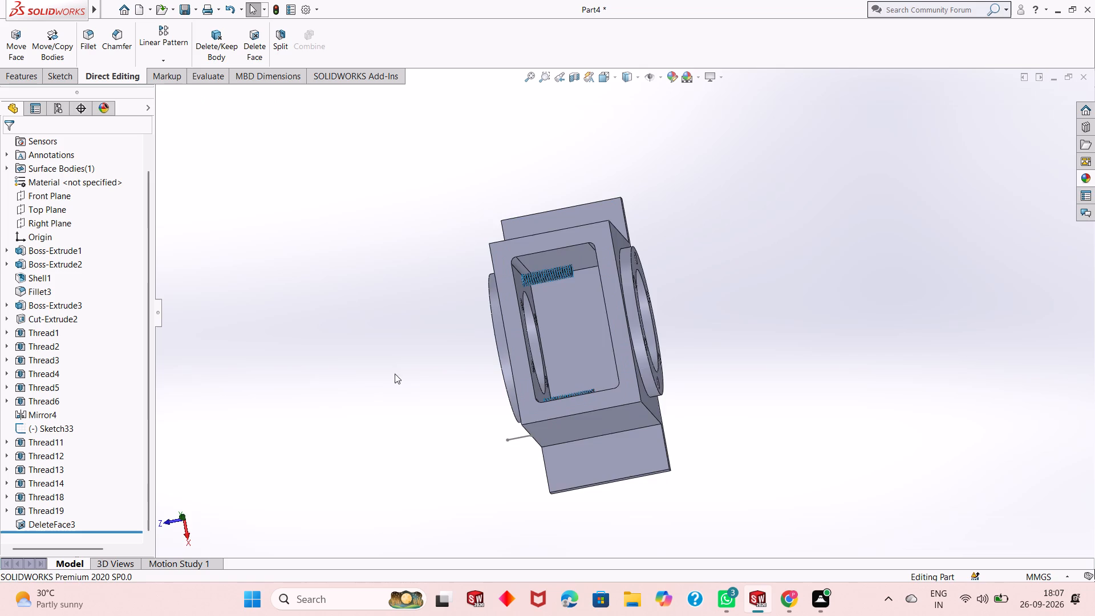
{"action": "middle_click_drag", "start_coordinate": [410, 365], "coordinate": [380, 359]}
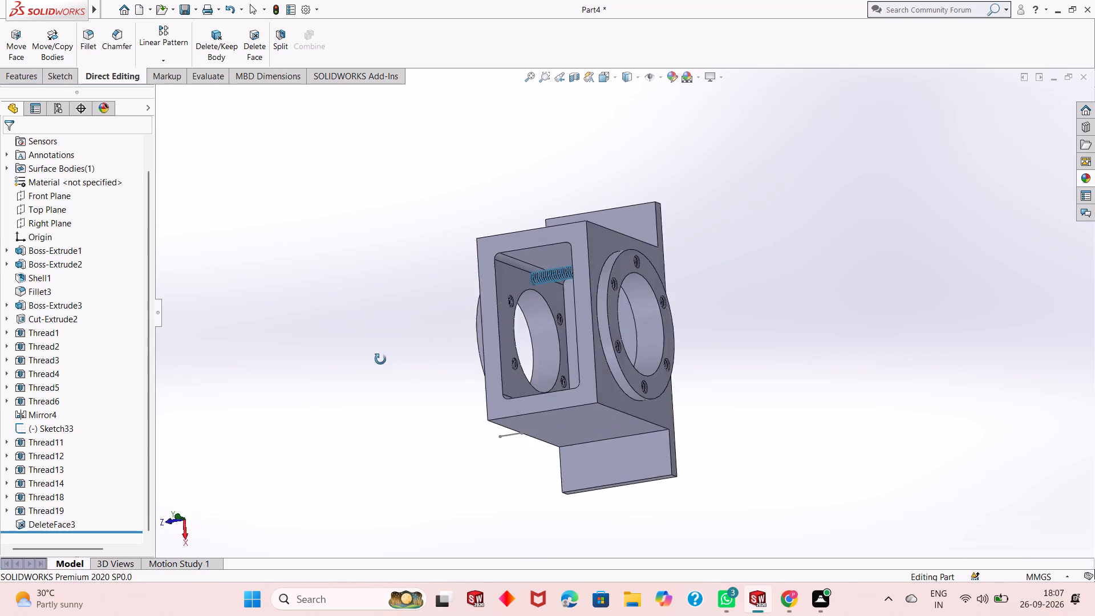
{"action": "middle_click_drag", "start_coordinate": [380, 359], "coordinate": [436, 340]}
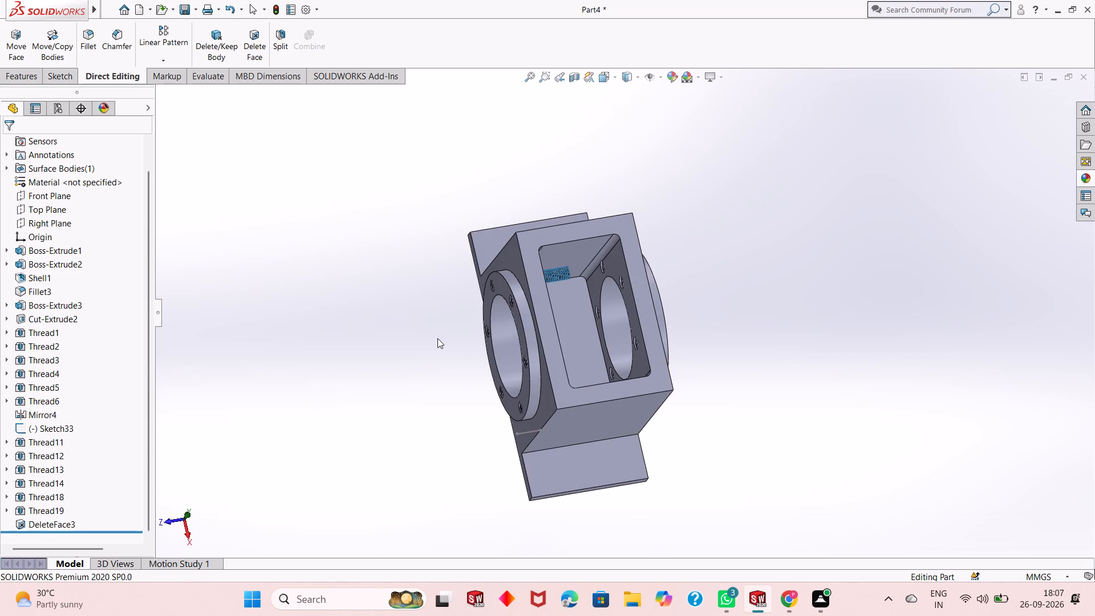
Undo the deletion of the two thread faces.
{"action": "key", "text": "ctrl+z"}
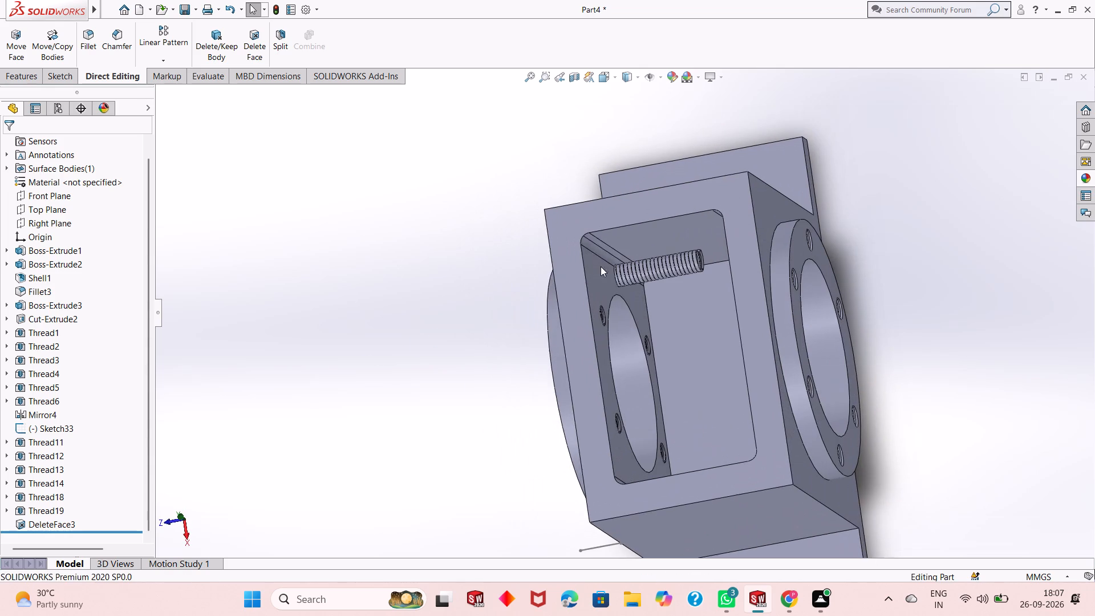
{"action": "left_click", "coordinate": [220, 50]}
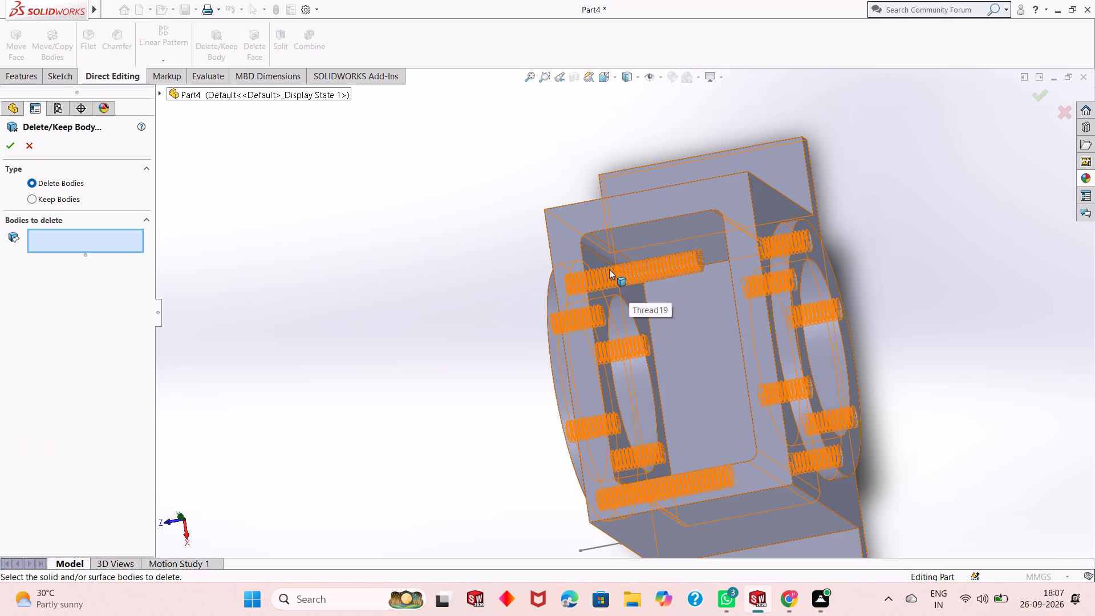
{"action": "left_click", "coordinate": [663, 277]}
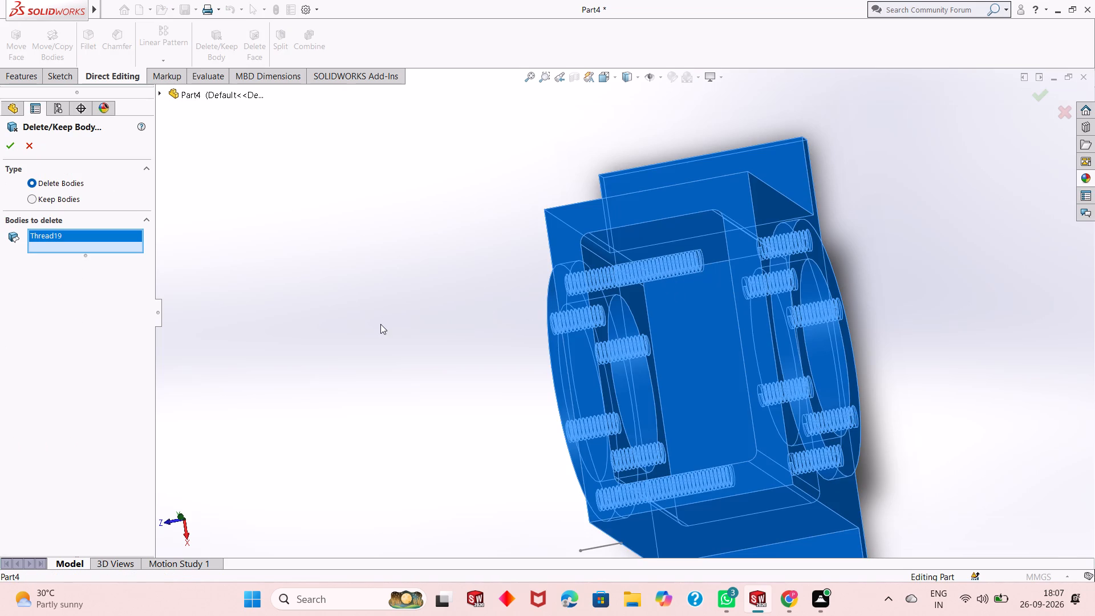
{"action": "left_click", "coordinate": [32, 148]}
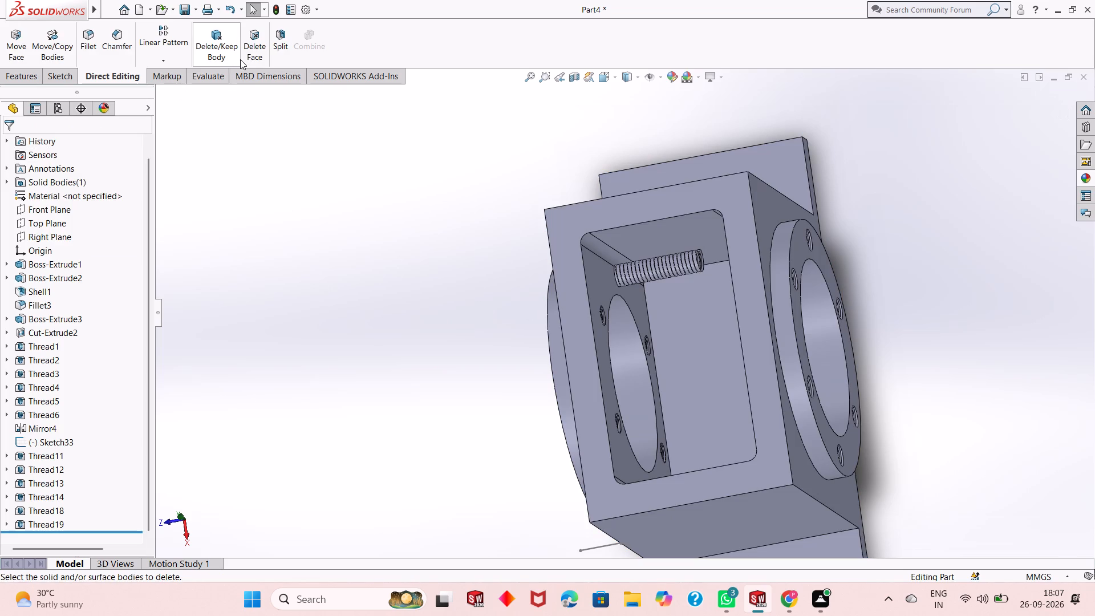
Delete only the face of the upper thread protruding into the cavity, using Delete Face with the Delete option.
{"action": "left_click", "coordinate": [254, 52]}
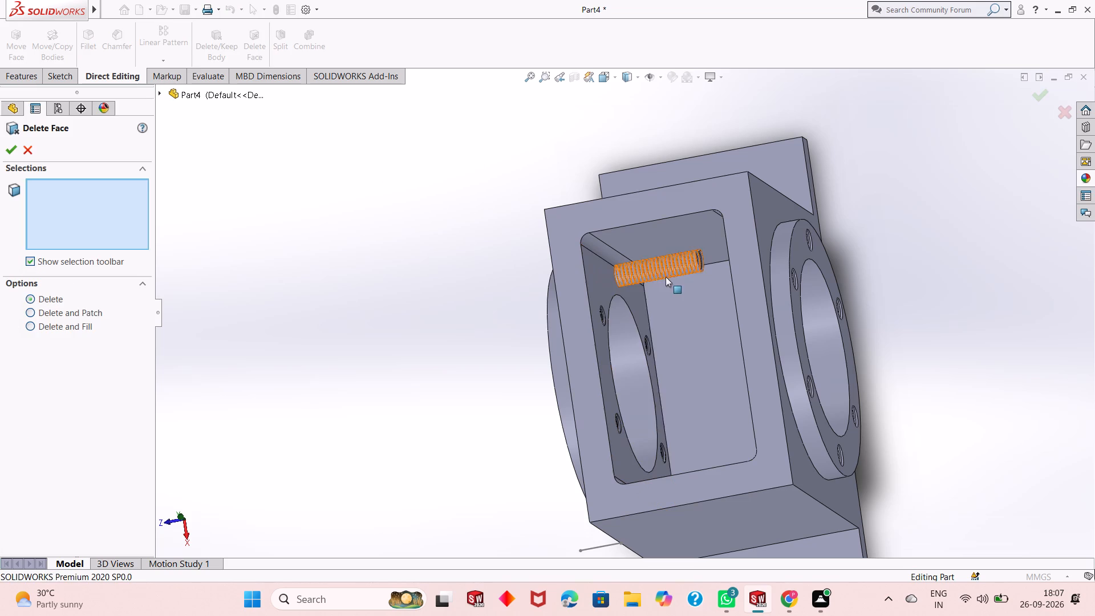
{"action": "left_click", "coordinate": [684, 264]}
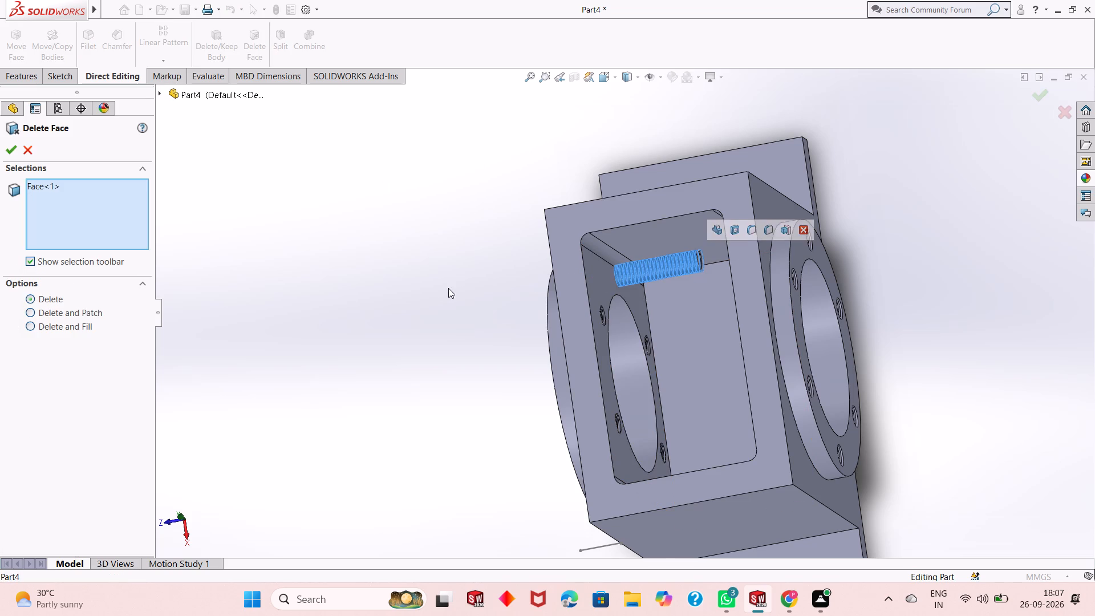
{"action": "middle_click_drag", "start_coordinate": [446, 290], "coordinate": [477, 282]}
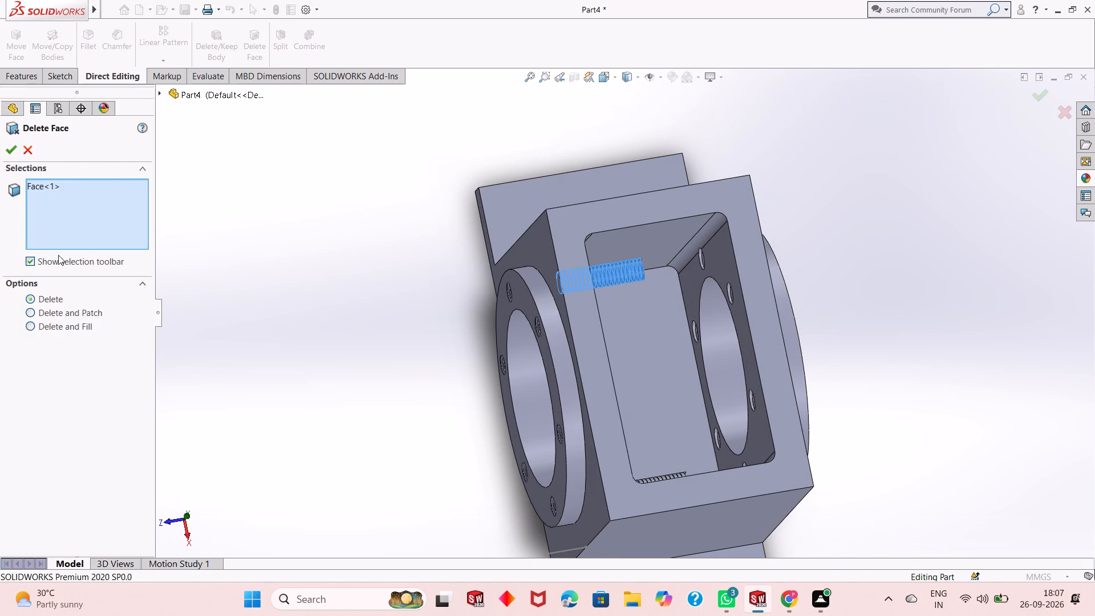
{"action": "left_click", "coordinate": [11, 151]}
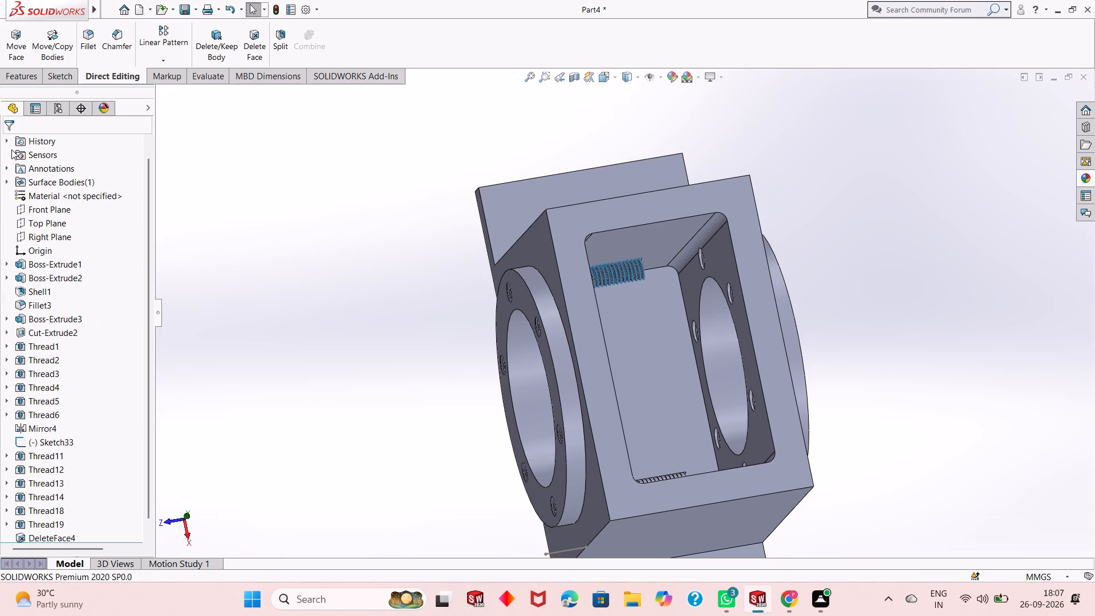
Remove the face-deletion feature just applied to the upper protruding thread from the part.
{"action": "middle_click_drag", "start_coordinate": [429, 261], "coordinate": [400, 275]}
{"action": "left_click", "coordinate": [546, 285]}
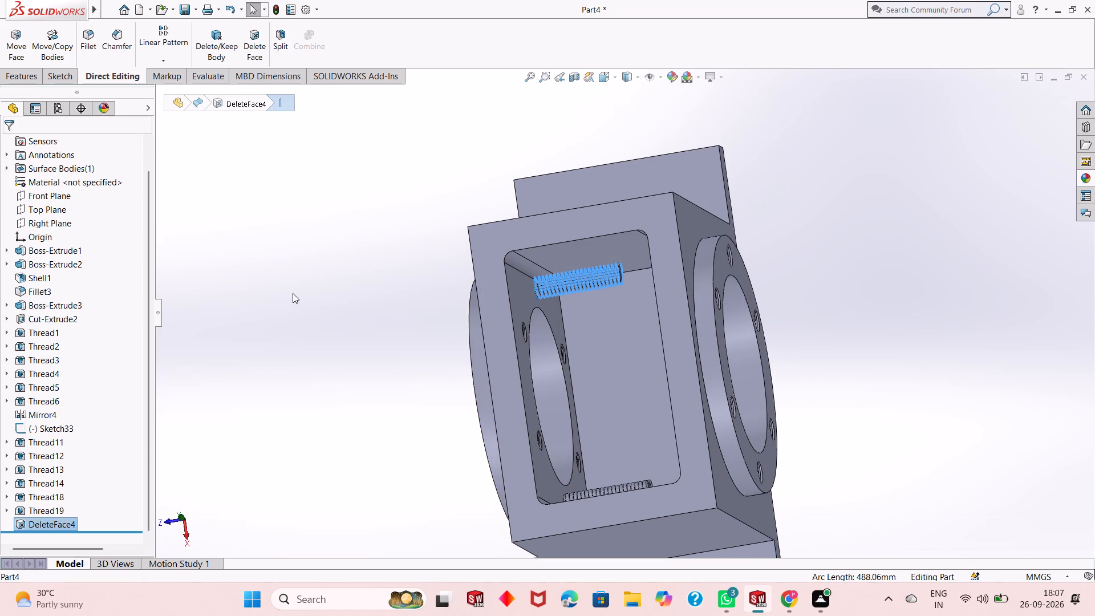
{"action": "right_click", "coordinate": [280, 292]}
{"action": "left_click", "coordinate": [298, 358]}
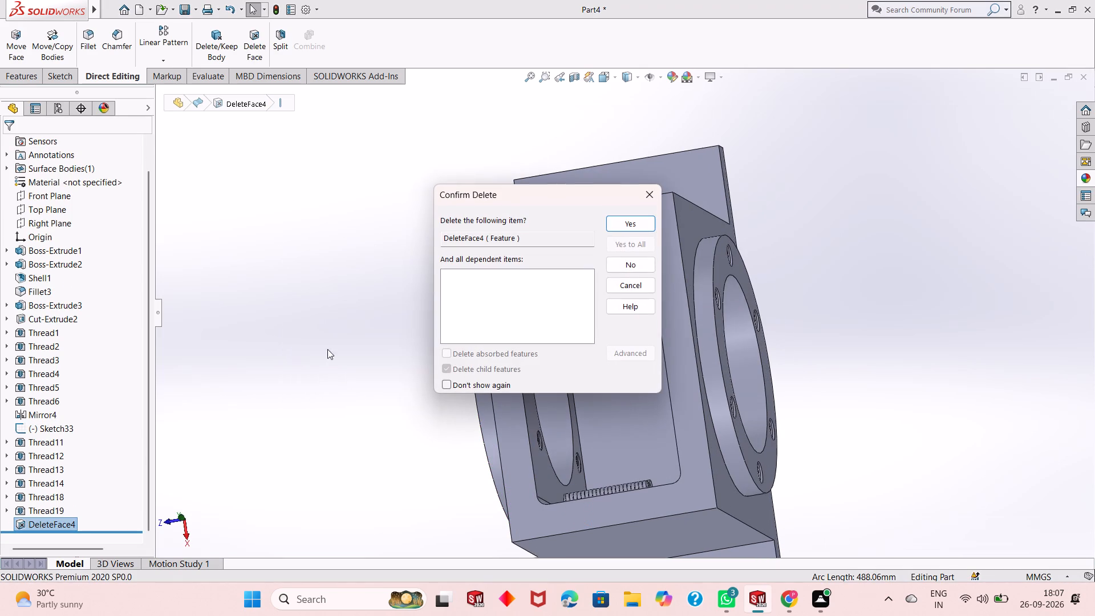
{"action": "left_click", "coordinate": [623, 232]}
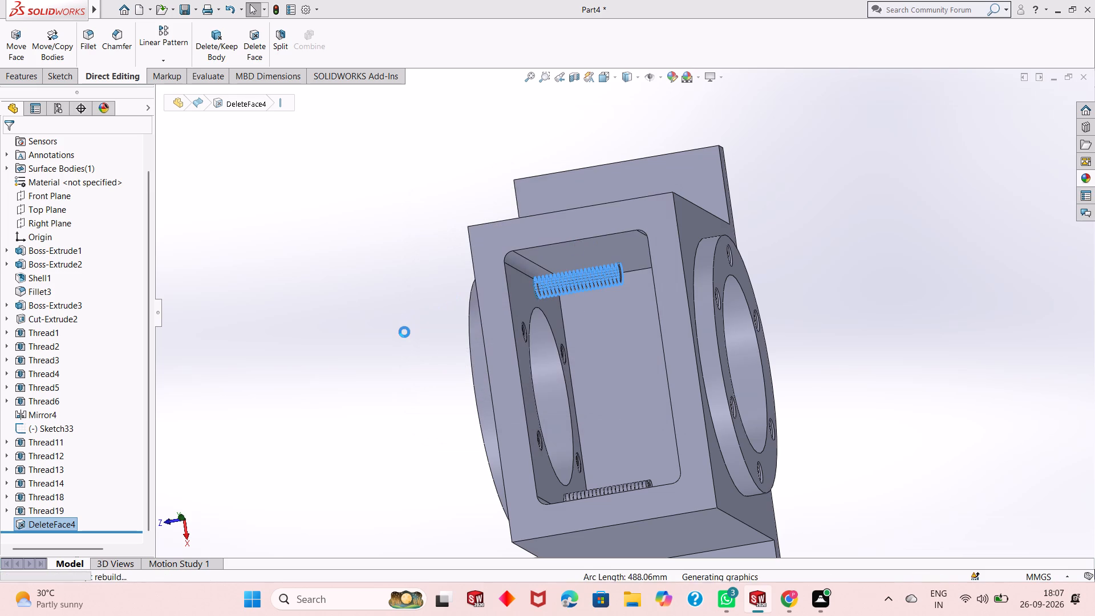
Try to delete the face of the upper thread protruding into the cavity, using Delete Face with the Delete and Fill option.
{"action": "middle_click_drag", "start_coordinate": [404, 333], "coordinate": [439, 285]}
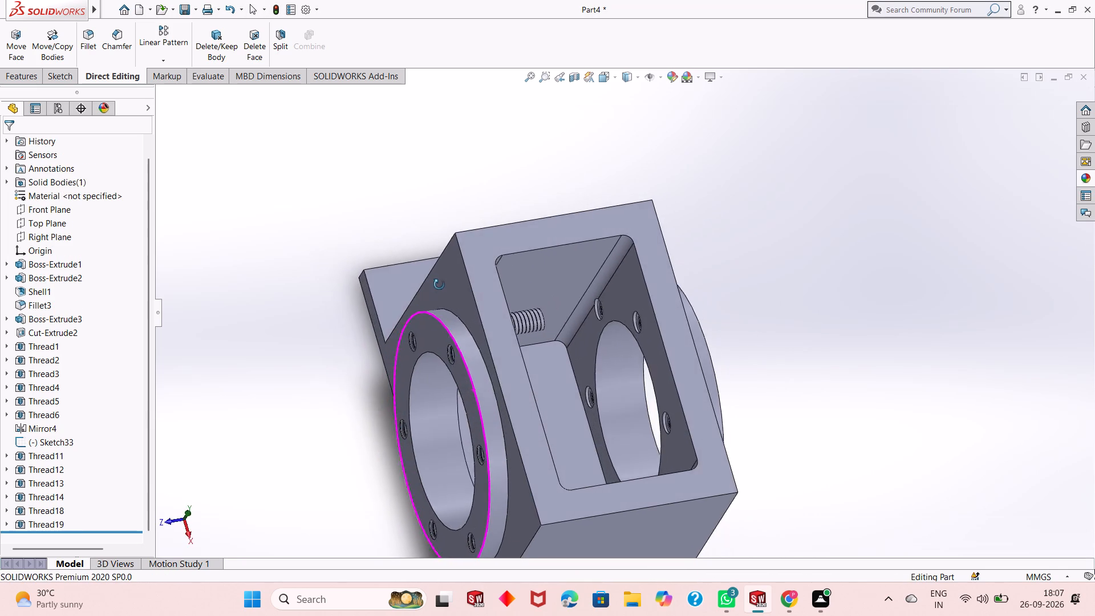
{"action": "middle_click_drag", "start_coordinate": [439, 285], "coordinate": [415, 318]}
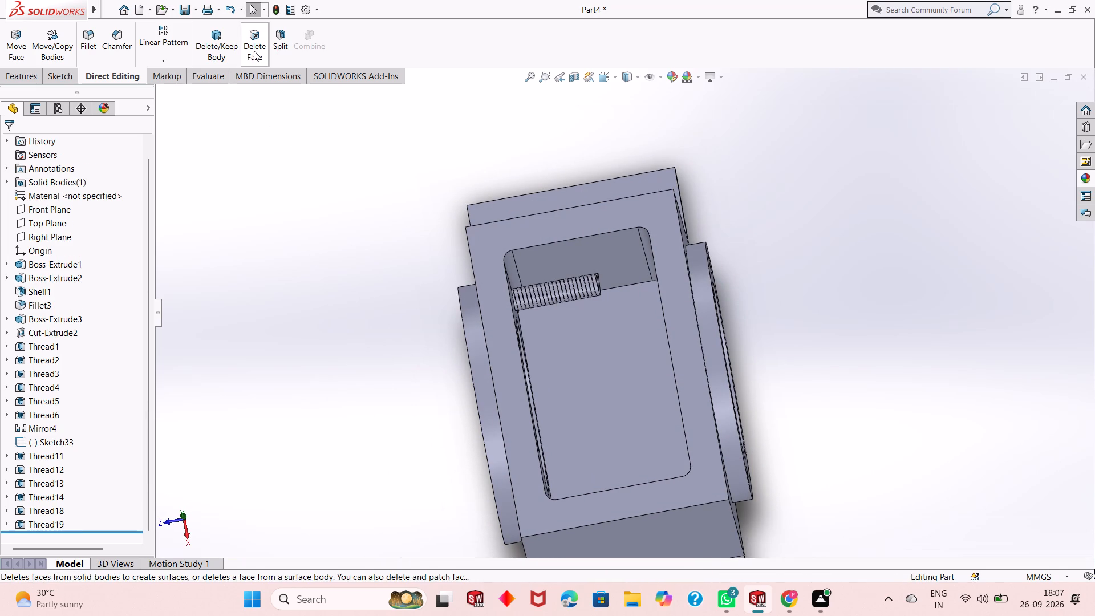
{"action": "left_click", "coordinate": [254, 51]}
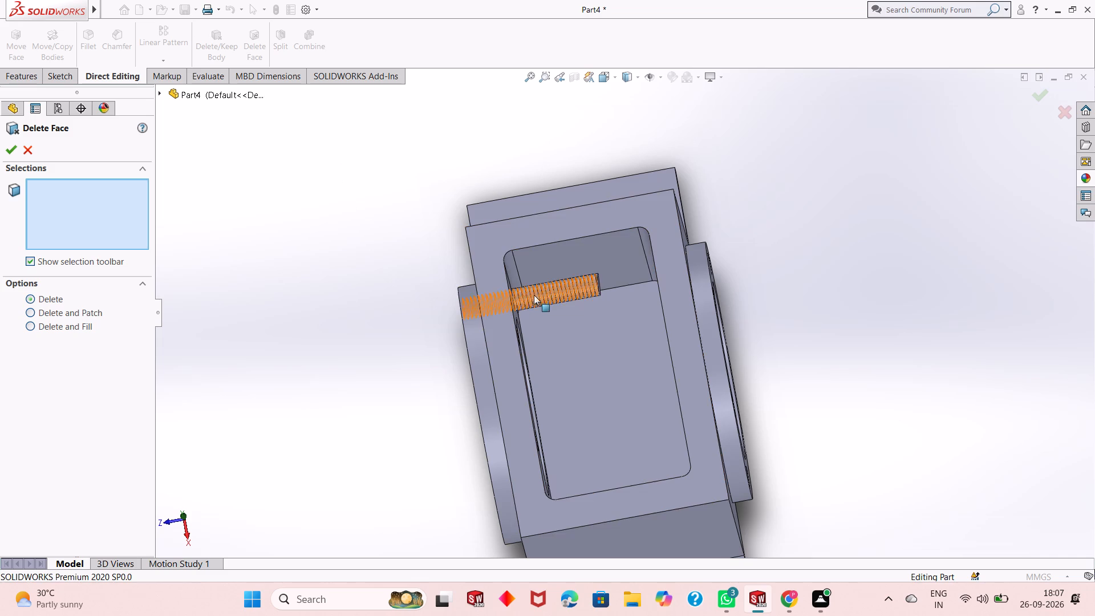
{"action": "left_click", "coordinate": [564, 294]}
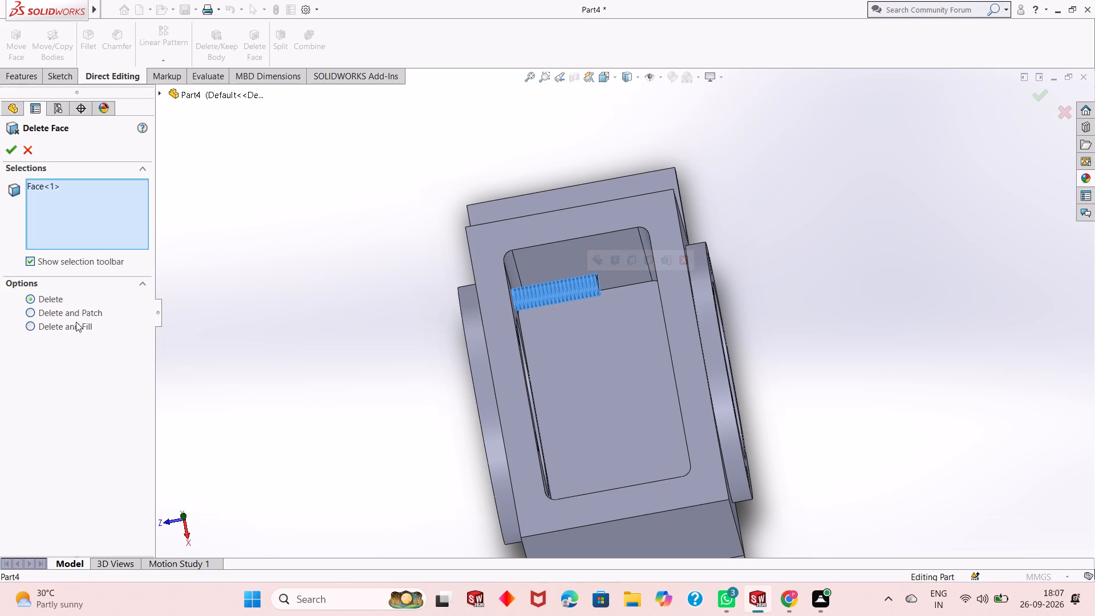
{"action": "left_click", "coordinate": [70, 323]}
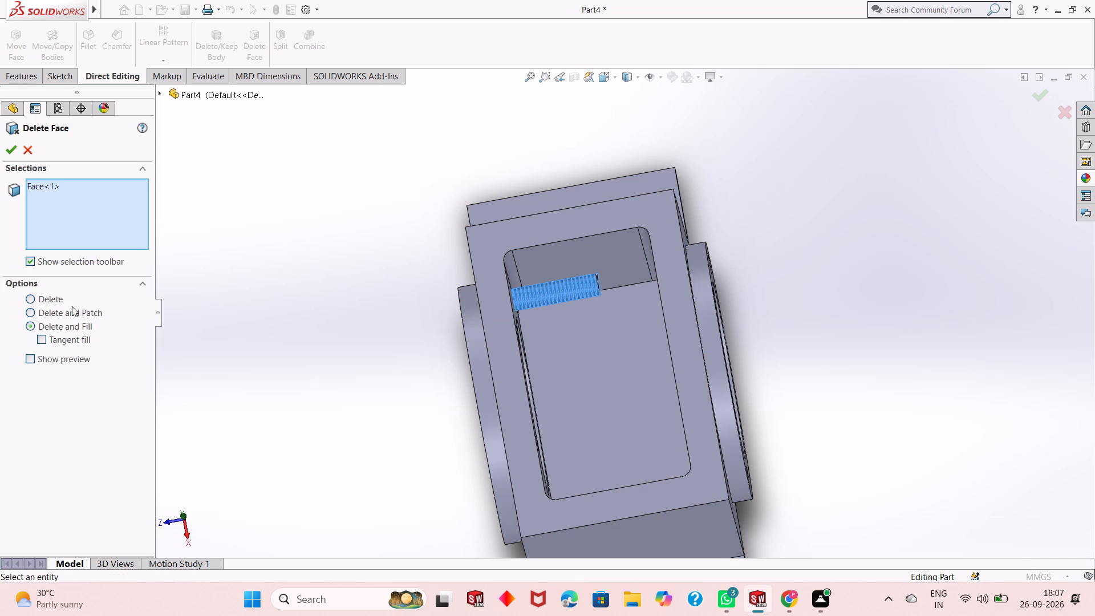
{"action": "left_click", "coordinate": [34, 360]}
{"action": "left_click", "coordinate": [32, 357]}
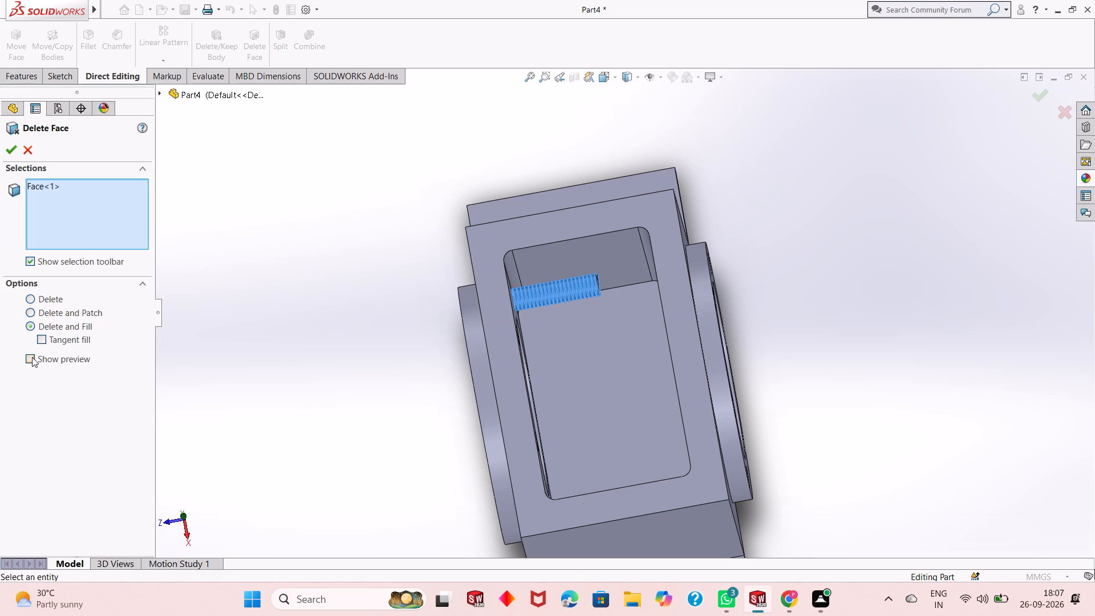
{"action": "left_click", "coordinate": [28, 360]}
{"action": "left_click", "coordinate": [10, 152]}
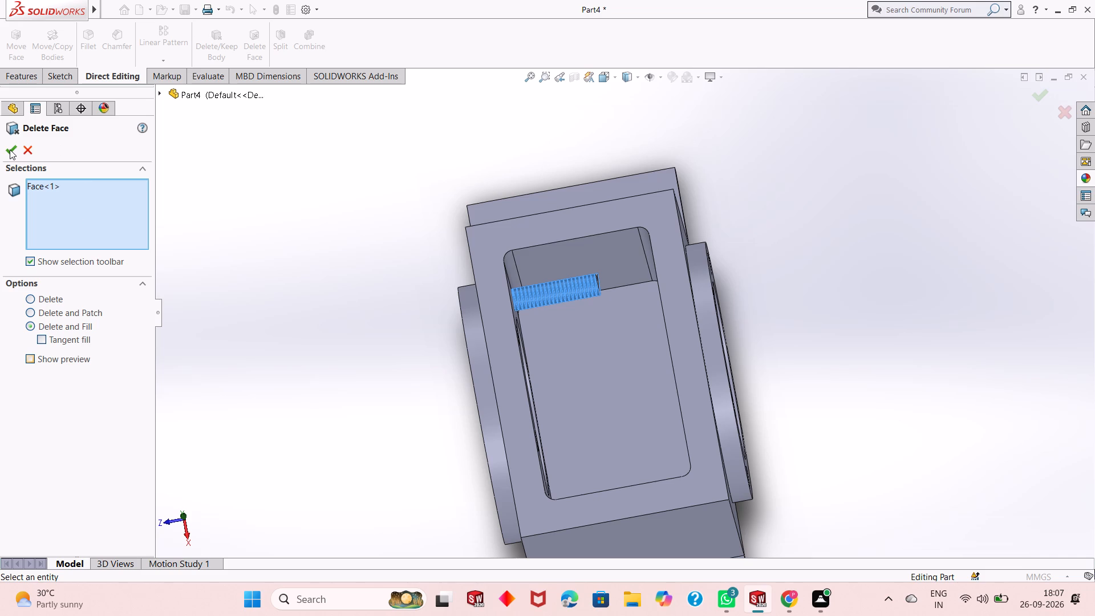
{"action": "left_click", "coordinate": [10, 149]}
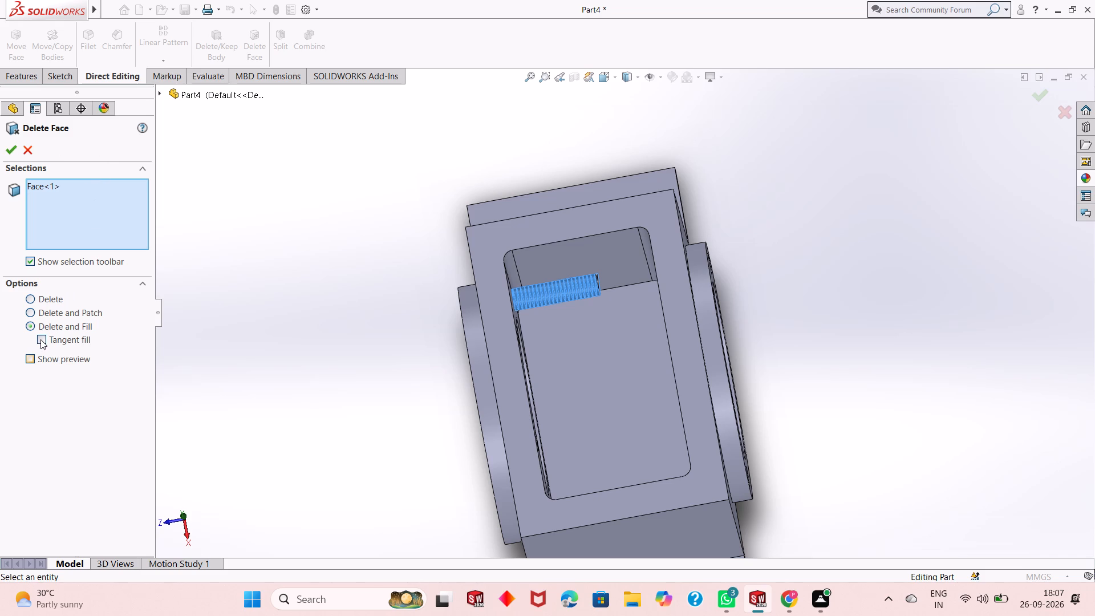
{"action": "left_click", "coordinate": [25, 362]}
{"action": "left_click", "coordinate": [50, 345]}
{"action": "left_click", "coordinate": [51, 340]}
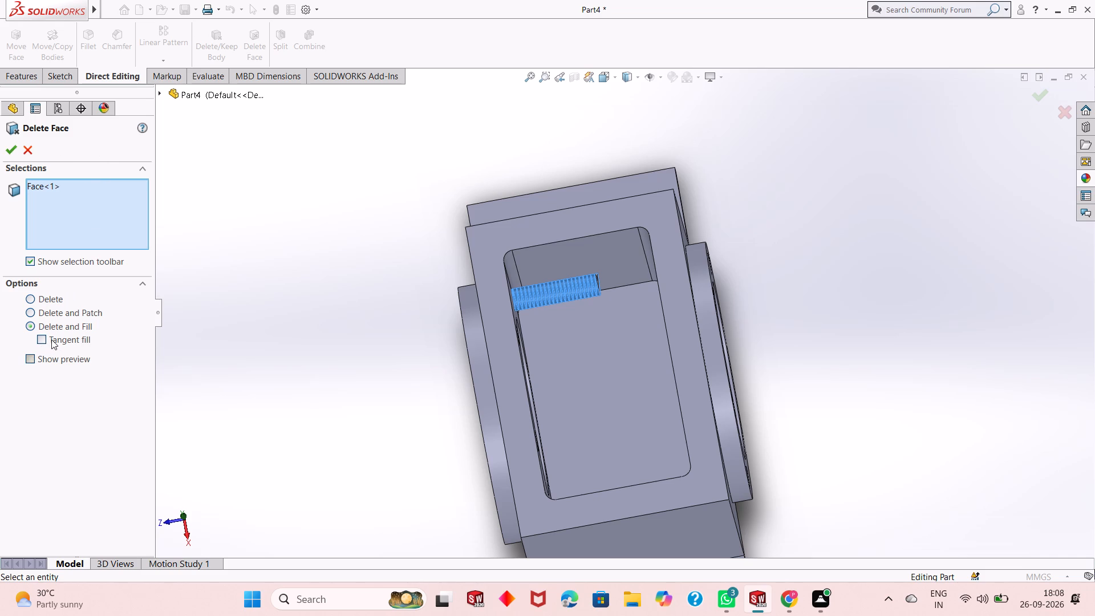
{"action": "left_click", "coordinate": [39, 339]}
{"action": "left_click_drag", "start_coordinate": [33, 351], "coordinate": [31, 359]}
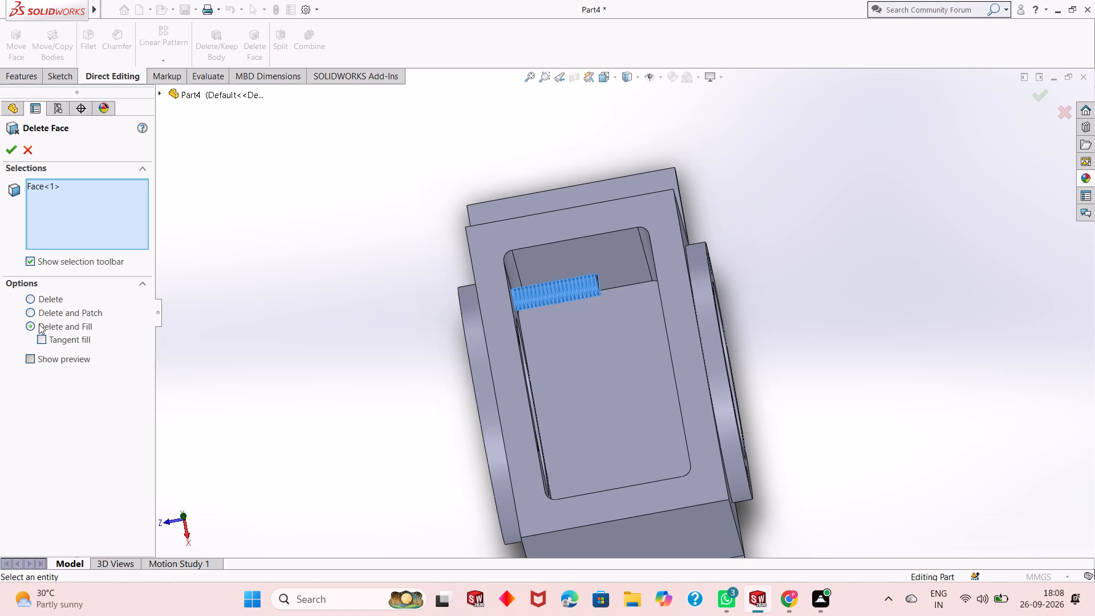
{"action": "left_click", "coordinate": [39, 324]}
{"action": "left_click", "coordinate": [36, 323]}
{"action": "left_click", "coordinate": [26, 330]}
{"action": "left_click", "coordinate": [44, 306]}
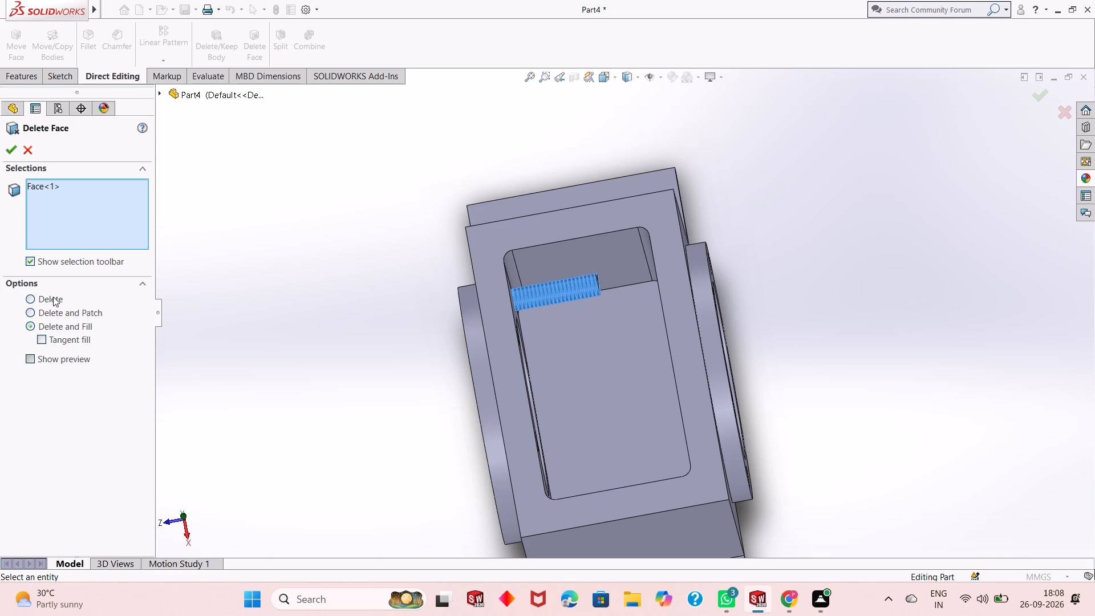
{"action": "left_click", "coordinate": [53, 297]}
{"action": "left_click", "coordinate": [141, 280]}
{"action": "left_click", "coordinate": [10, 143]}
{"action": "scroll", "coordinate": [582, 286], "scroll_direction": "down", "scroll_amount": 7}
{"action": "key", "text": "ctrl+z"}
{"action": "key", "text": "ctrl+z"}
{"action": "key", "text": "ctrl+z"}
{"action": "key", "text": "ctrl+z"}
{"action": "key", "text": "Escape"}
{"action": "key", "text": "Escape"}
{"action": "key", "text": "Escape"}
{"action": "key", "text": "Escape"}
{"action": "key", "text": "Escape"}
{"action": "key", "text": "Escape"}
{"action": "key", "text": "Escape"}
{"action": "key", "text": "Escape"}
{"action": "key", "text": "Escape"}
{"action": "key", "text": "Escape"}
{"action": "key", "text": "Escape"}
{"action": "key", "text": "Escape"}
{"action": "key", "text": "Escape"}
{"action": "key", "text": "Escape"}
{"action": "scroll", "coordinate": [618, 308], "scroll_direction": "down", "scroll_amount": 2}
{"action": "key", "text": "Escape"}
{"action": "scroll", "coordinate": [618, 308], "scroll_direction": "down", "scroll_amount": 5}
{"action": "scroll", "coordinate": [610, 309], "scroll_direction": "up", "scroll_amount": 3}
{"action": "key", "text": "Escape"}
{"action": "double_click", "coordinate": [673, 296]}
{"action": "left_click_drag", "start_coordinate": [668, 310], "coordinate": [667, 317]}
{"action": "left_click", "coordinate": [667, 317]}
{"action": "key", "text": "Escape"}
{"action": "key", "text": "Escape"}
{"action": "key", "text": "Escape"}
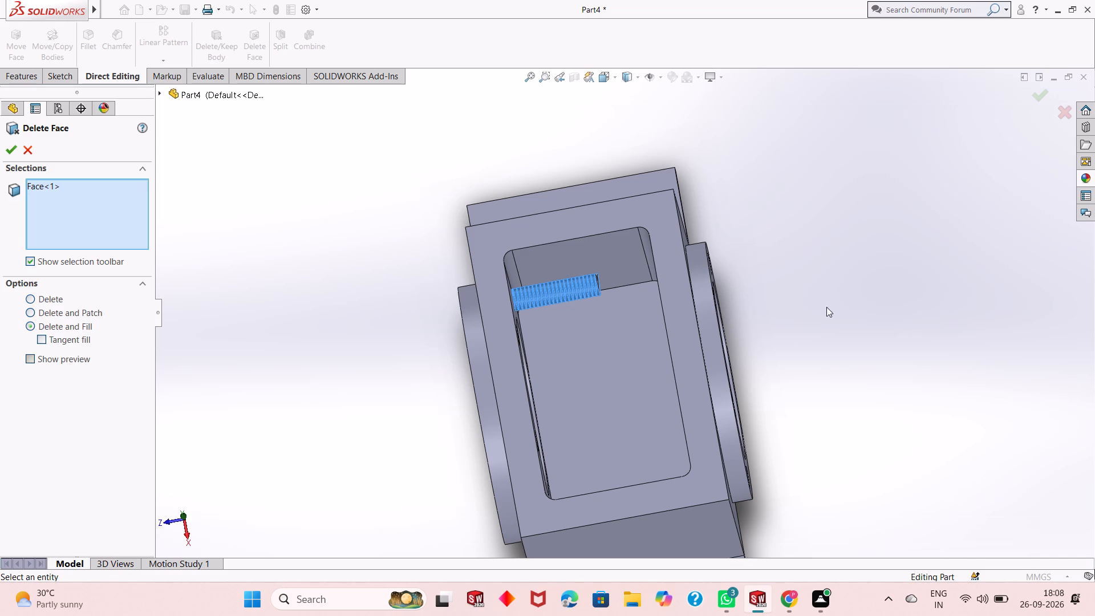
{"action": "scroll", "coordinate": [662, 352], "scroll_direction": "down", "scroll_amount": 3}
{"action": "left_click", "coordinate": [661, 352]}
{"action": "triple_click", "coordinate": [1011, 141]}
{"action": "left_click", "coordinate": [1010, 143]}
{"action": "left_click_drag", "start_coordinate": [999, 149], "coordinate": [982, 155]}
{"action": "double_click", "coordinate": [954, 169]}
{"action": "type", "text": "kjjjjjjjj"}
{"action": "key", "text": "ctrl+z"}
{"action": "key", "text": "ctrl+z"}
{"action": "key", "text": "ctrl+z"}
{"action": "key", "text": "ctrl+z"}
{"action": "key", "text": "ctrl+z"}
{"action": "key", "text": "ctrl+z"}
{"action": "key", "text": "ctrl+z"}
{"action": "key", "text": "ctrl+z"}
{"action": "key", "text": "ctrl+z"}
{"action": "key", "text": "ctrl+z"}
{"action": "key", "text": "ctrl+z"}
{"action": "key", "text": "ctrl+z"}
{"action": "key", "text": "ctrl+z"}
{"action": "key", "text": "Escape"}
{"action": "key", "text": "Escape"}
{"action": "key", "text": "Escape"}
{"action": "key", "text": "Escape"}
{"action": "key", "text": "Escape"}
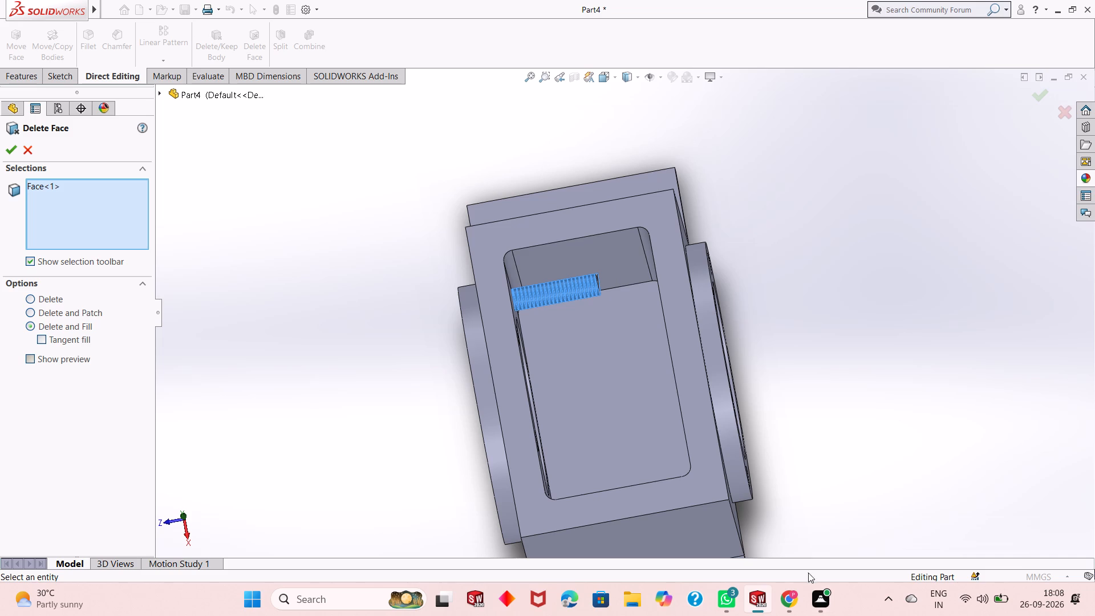
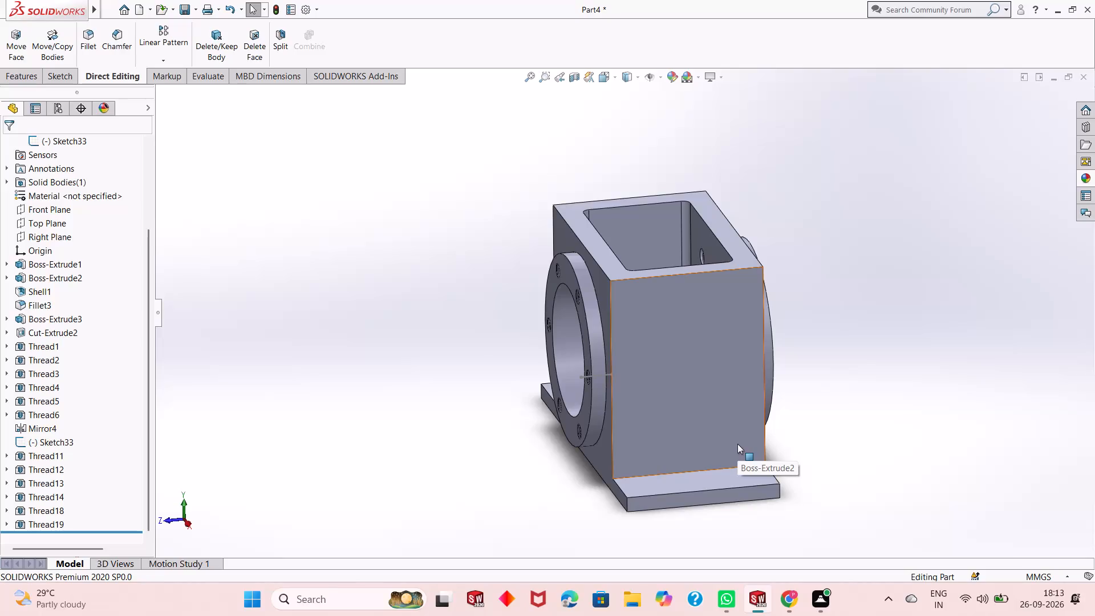
Save the part as a SOLIDWORKS part file named Reducer housing in the Downloads folder.
{"action": "key", "text": "ctrl+s"}
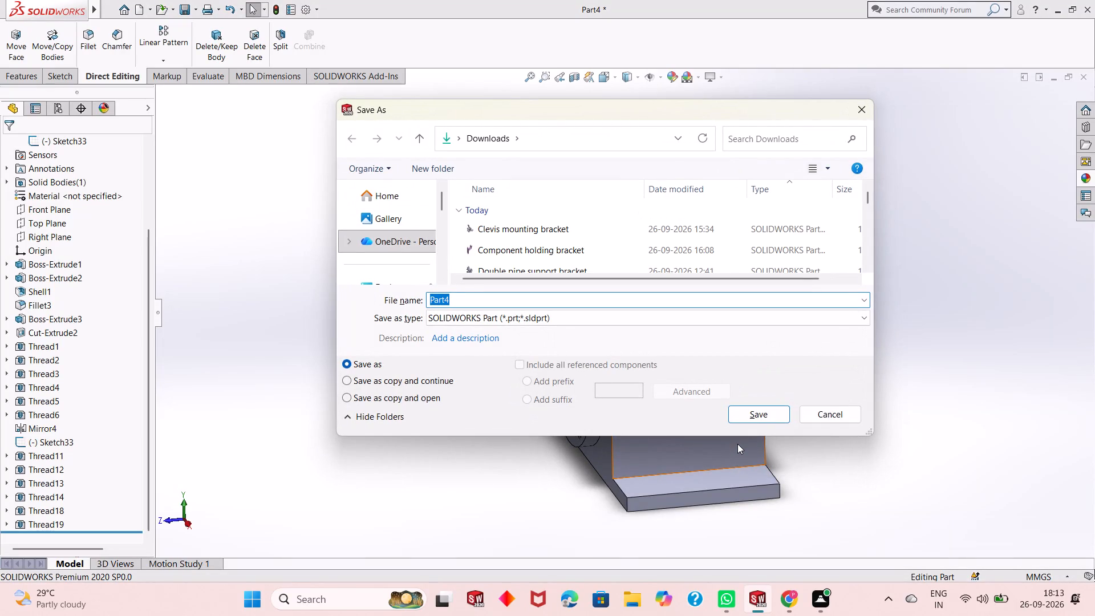
{"action": "type", "text": "Reducer"}
{"action": "key", "text": "space"}
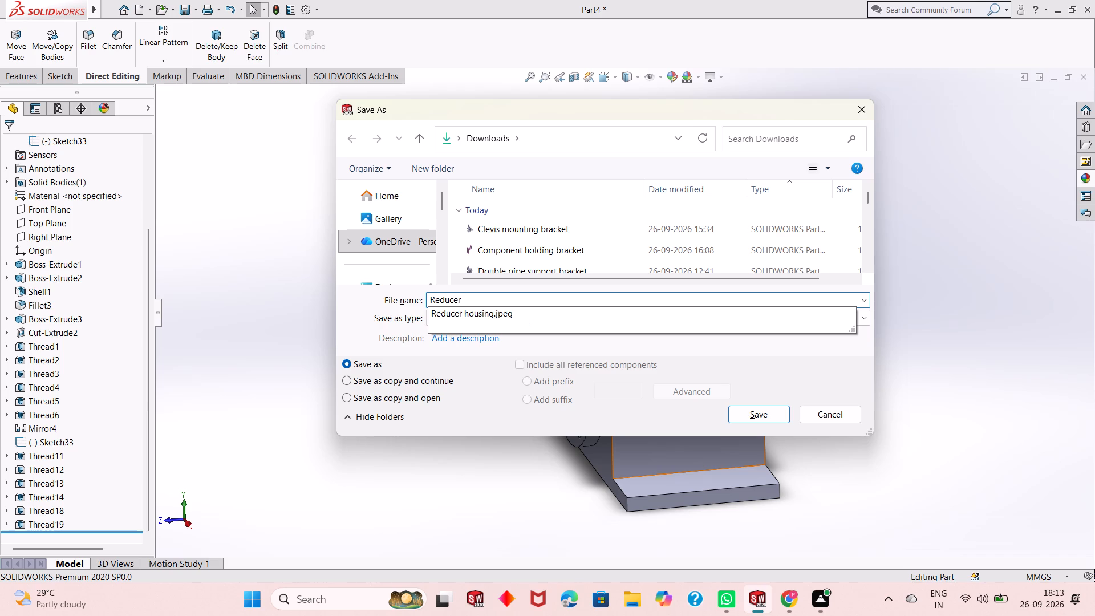
{"action": "type", "text": "housing"}
{"action": "key", "text": "Return"}
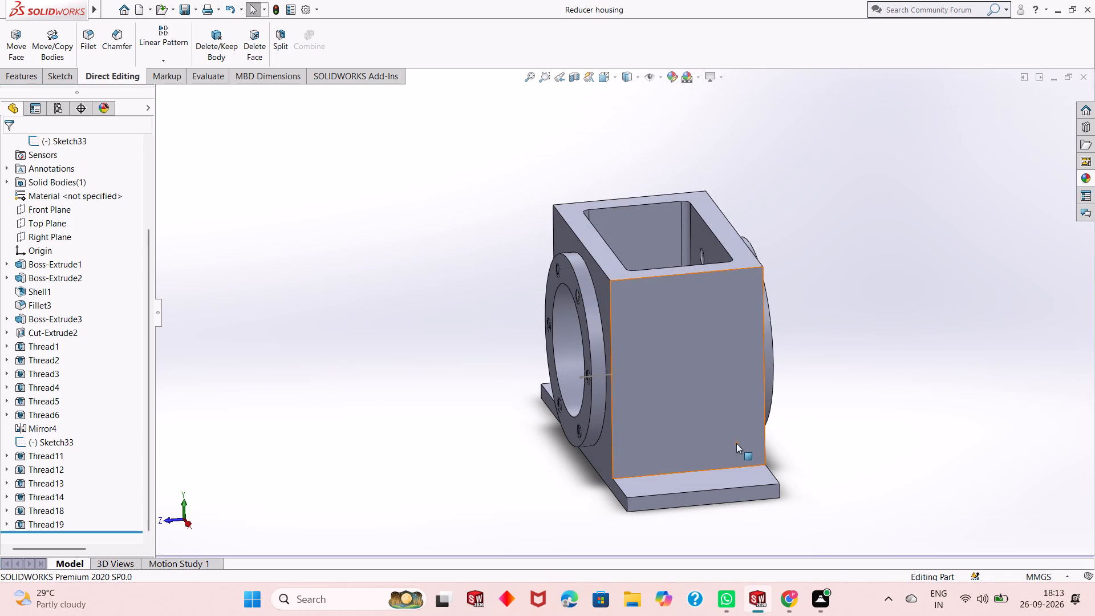
Examine the housing's flange, threaded holes and inner cavity from several angles.
{"action": "scroll", "coordinate": [673, 416], "scroll_direction": "up", "scroll_amount": 1}
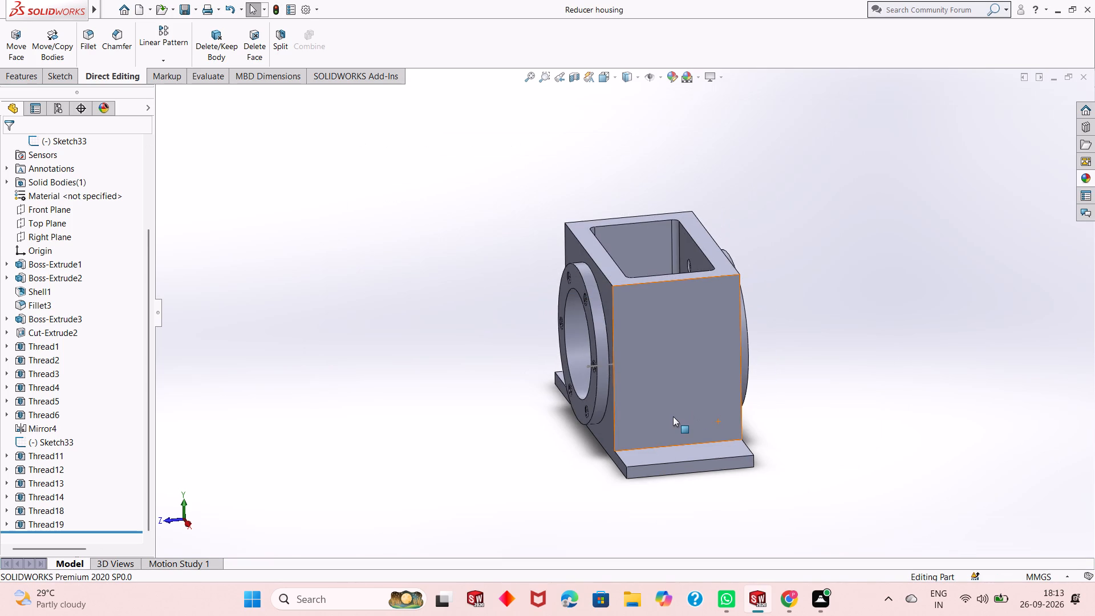
{"action": "scroll", "coordinate": [682, 399], "scroll_direction": "down", "scroll_amount": 1}
{"action": "scroll", "coordinate": [682, 399], "scroll_direction": "up", "scroll_amount": 1}
{"action": "scroll", "coordinate": [670, 340], "scroll_direction": "down", "scroll_amount": 2}
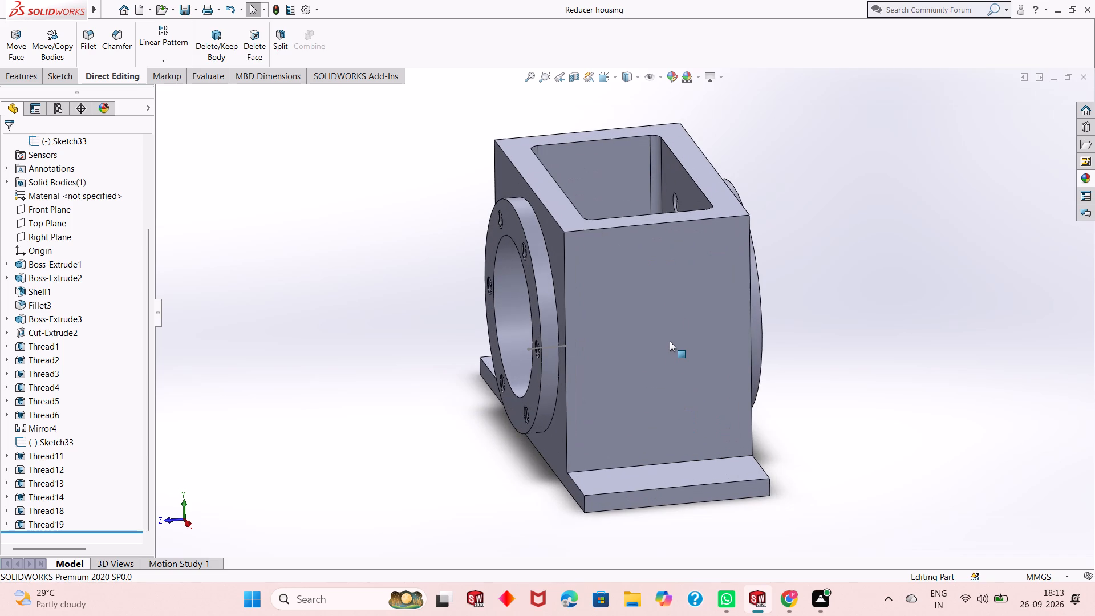
{"action": "middle_click_drag", "start_coordinate": [614, 358], "coordinate": [655, 338]}
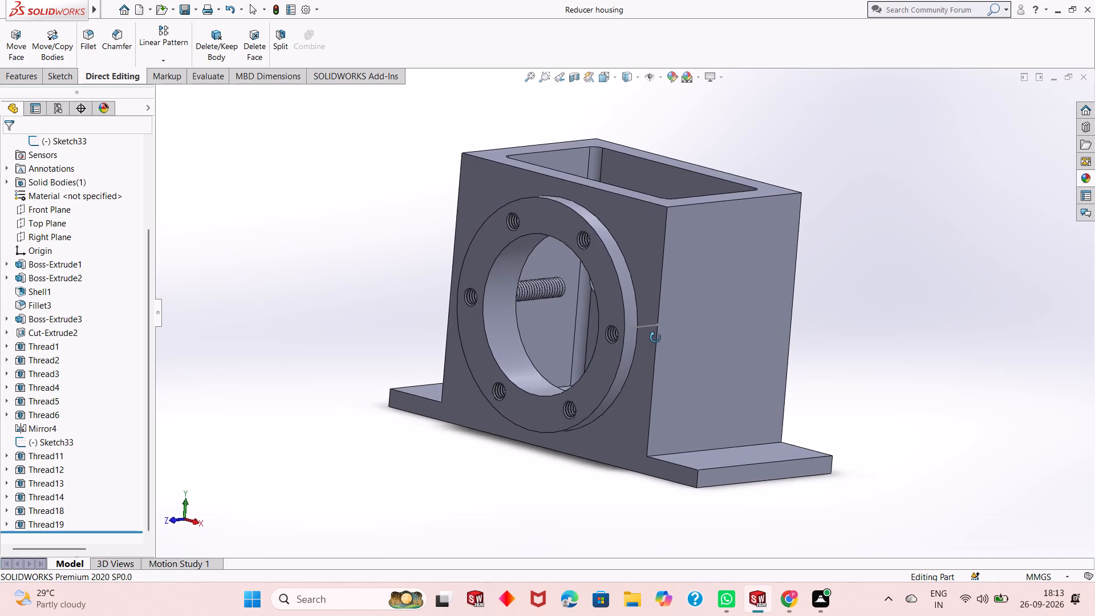
{"action": "middle_click_drag", "start_coordinate": [655, 338], "coordinate": [628, 547]}
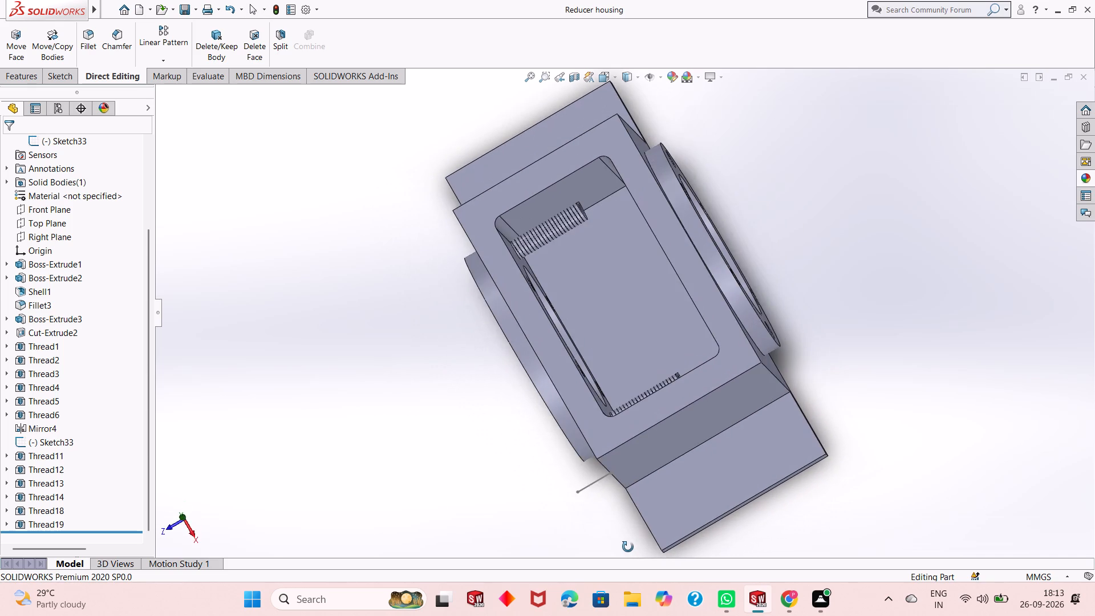
{"action": "middle_click_drag", "start_coordinate": [628, 547], "coordinate": [647, 345]}
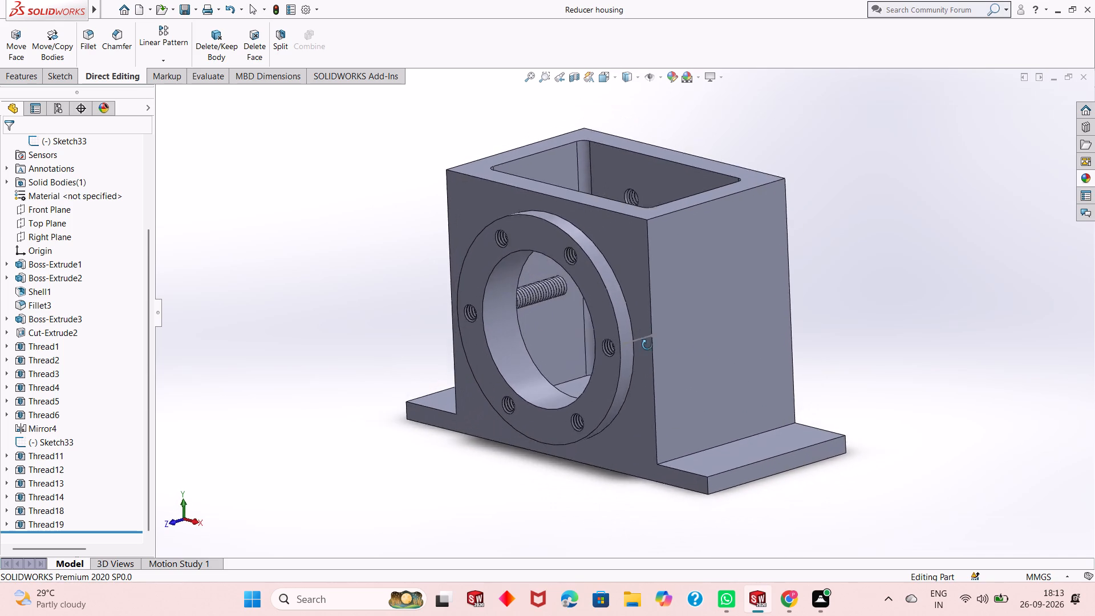
{"action": "middle_click_drag", "start_coordinate": [647, 345], "coordinate": [659, 331]}
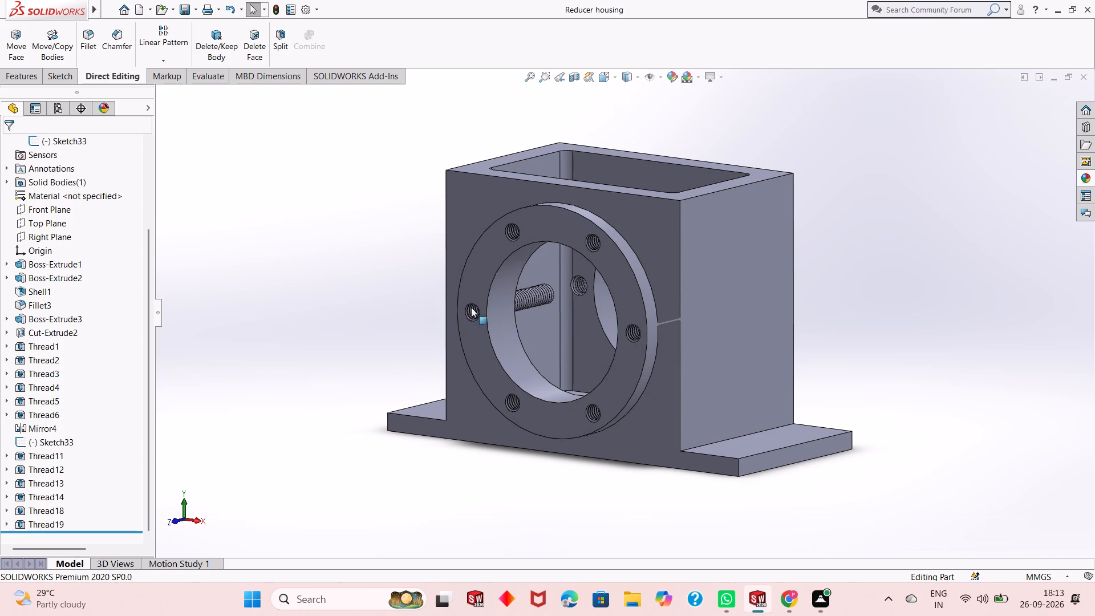
{"action": "right_click", "coordinate": [472, 308]}
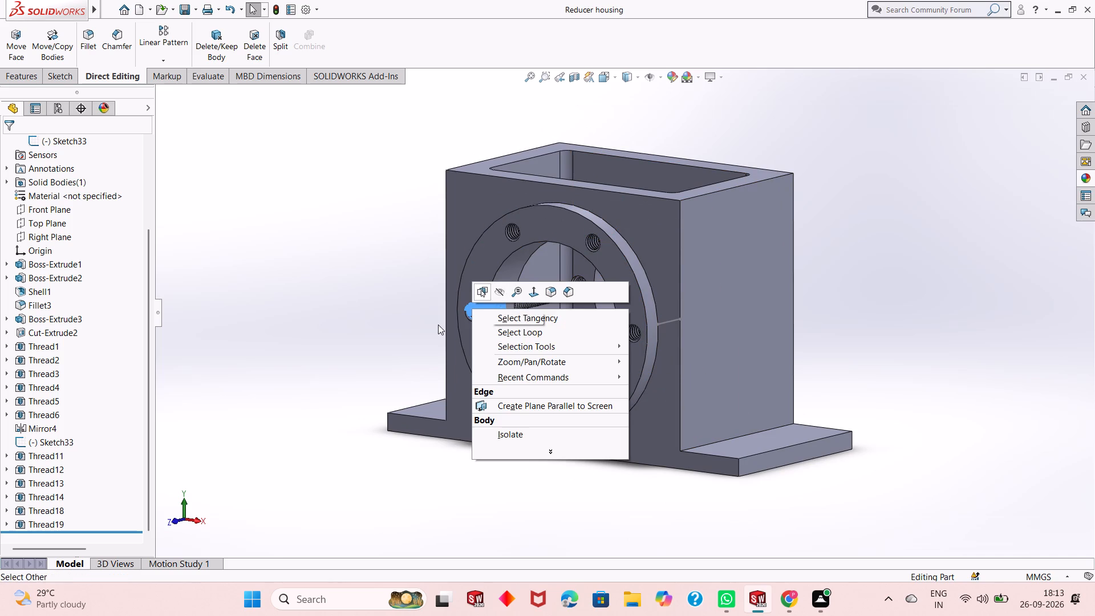
{"action": "left_click", "coordinate": [421, 327]}
{"action": "scroll", "coordinate": [44, 460], "scroll_direction": "down", "scroll_amount": 3}
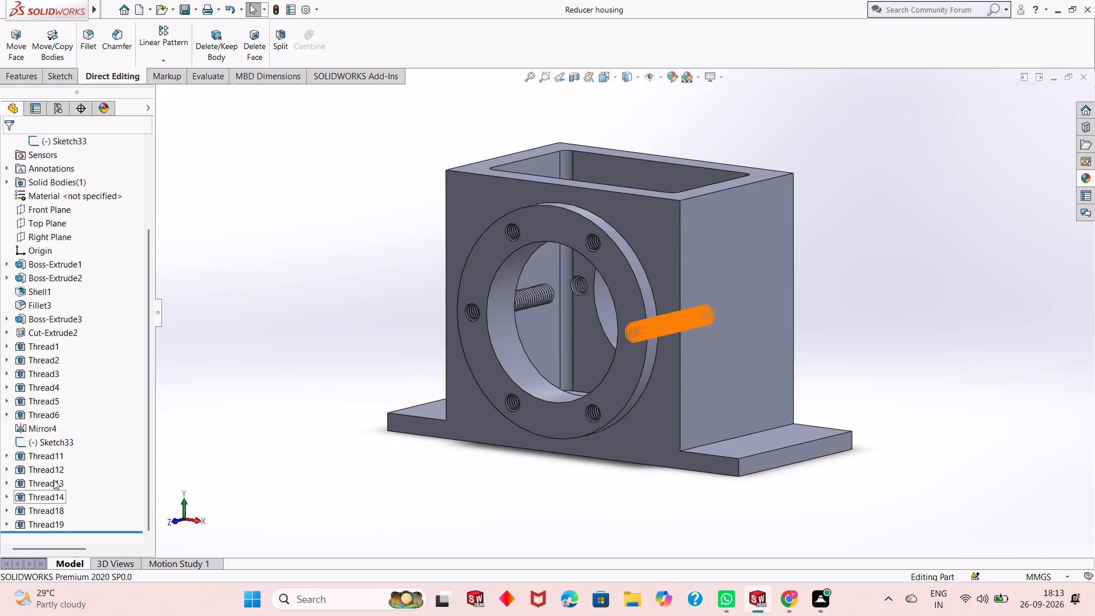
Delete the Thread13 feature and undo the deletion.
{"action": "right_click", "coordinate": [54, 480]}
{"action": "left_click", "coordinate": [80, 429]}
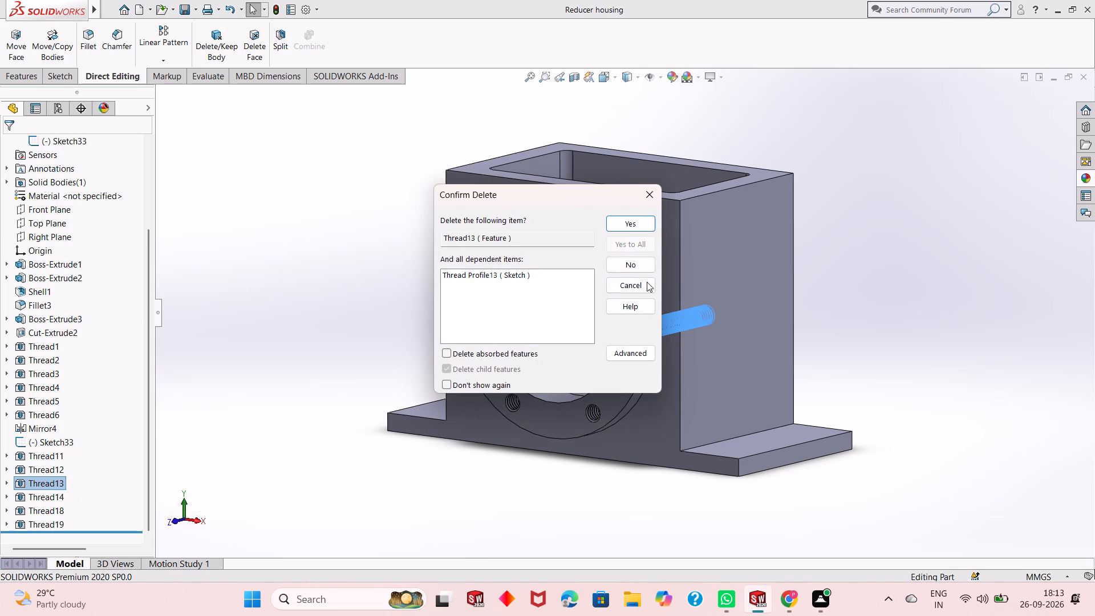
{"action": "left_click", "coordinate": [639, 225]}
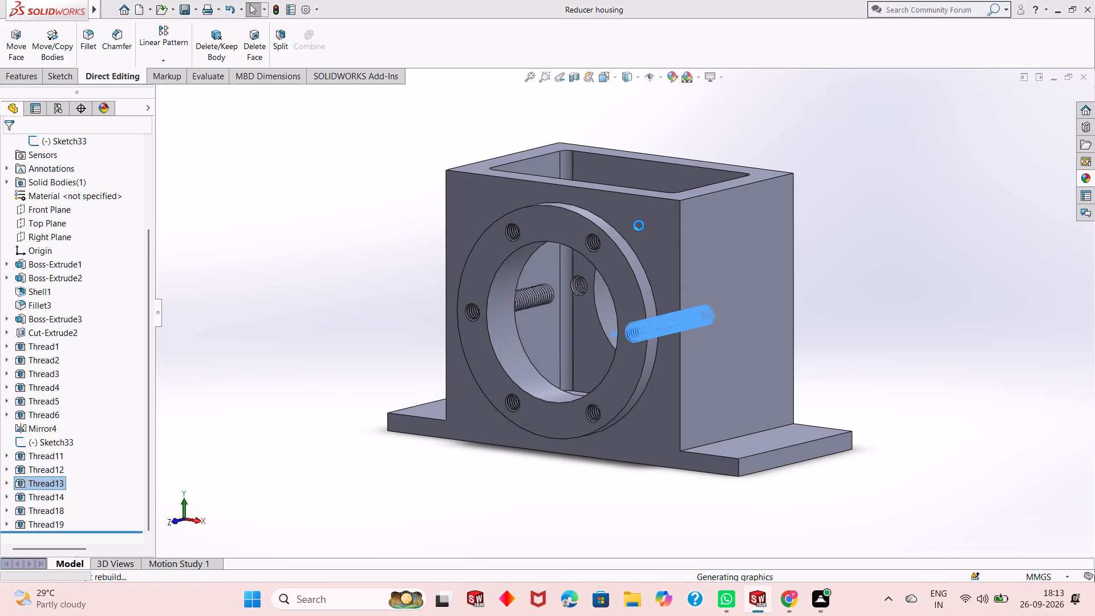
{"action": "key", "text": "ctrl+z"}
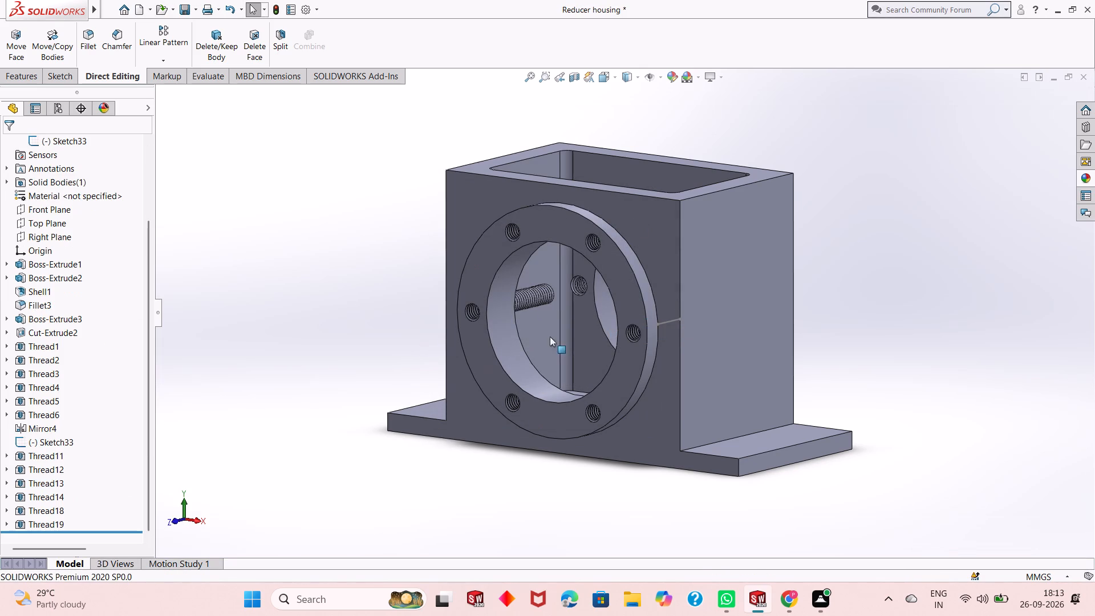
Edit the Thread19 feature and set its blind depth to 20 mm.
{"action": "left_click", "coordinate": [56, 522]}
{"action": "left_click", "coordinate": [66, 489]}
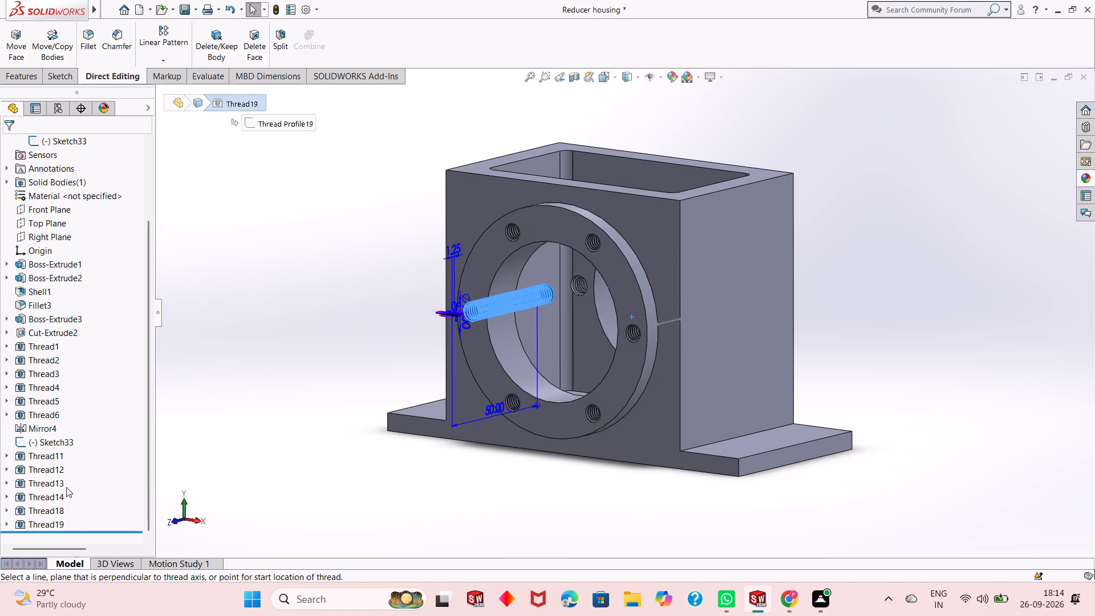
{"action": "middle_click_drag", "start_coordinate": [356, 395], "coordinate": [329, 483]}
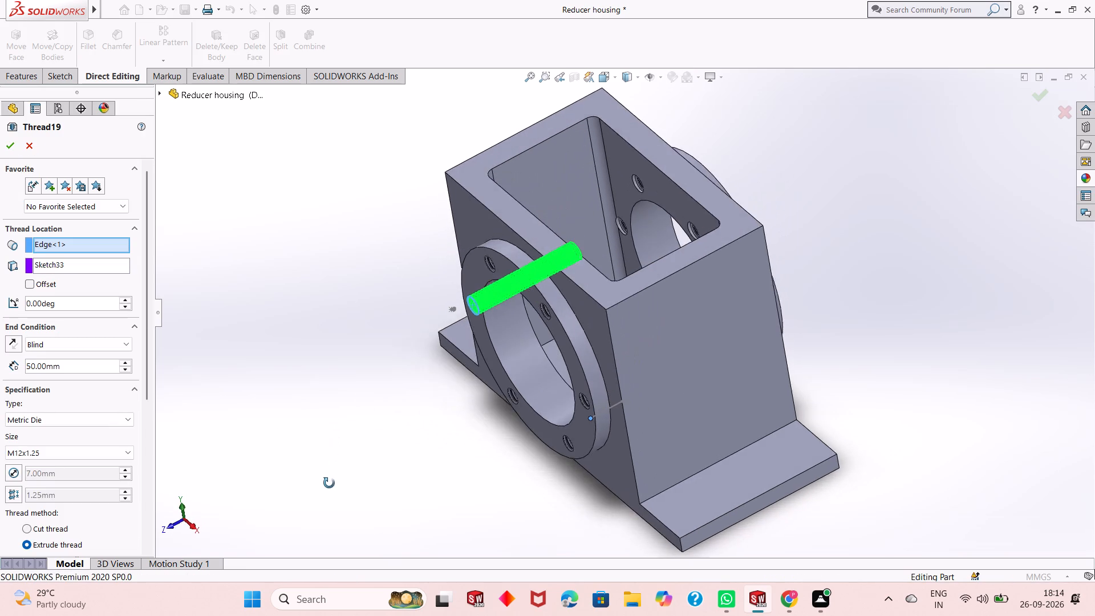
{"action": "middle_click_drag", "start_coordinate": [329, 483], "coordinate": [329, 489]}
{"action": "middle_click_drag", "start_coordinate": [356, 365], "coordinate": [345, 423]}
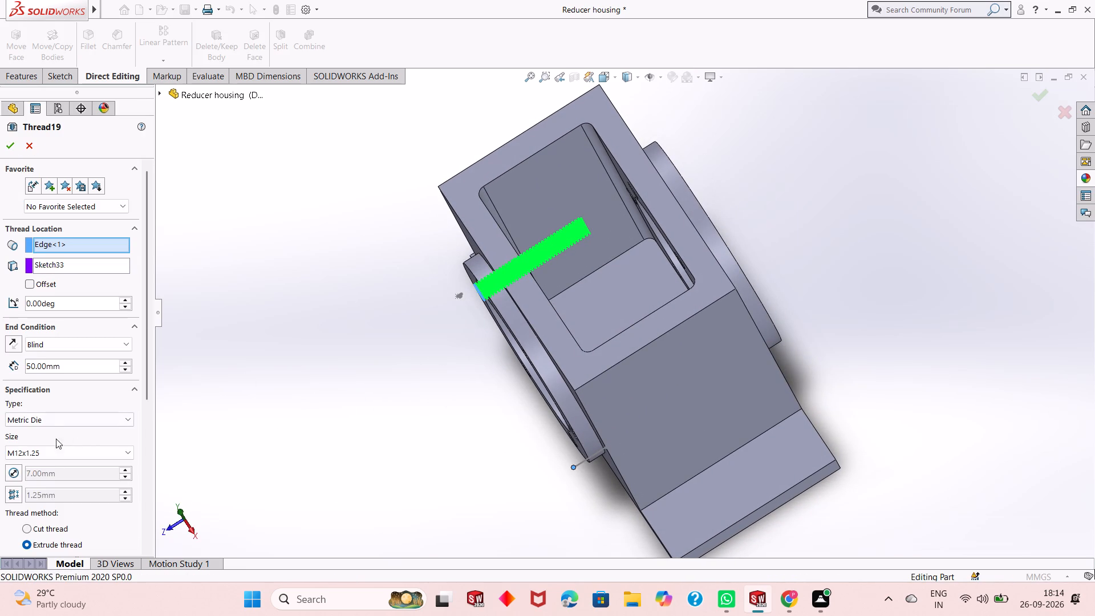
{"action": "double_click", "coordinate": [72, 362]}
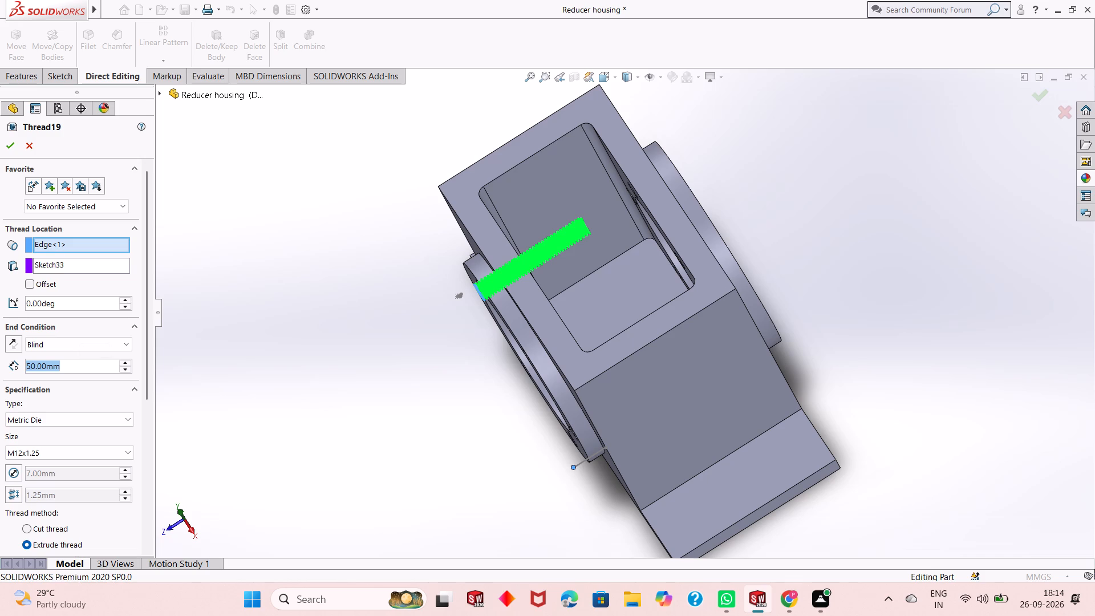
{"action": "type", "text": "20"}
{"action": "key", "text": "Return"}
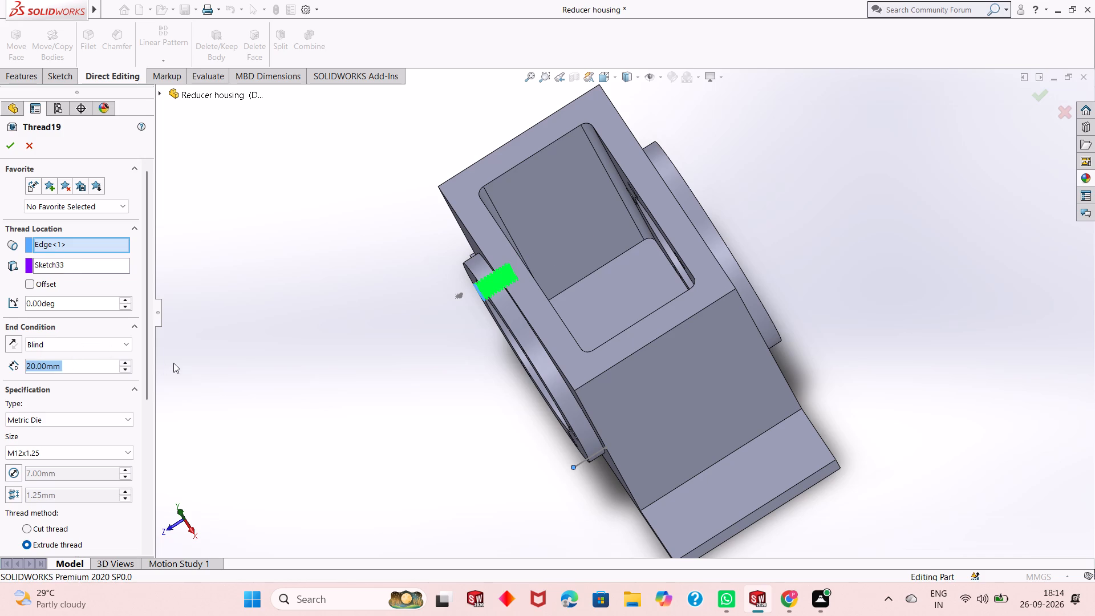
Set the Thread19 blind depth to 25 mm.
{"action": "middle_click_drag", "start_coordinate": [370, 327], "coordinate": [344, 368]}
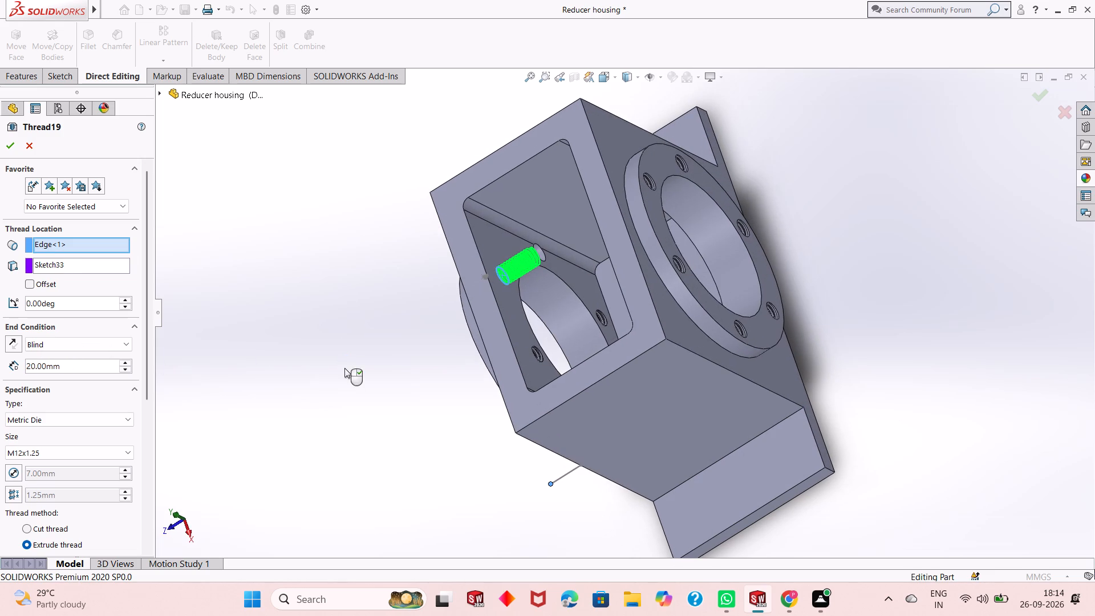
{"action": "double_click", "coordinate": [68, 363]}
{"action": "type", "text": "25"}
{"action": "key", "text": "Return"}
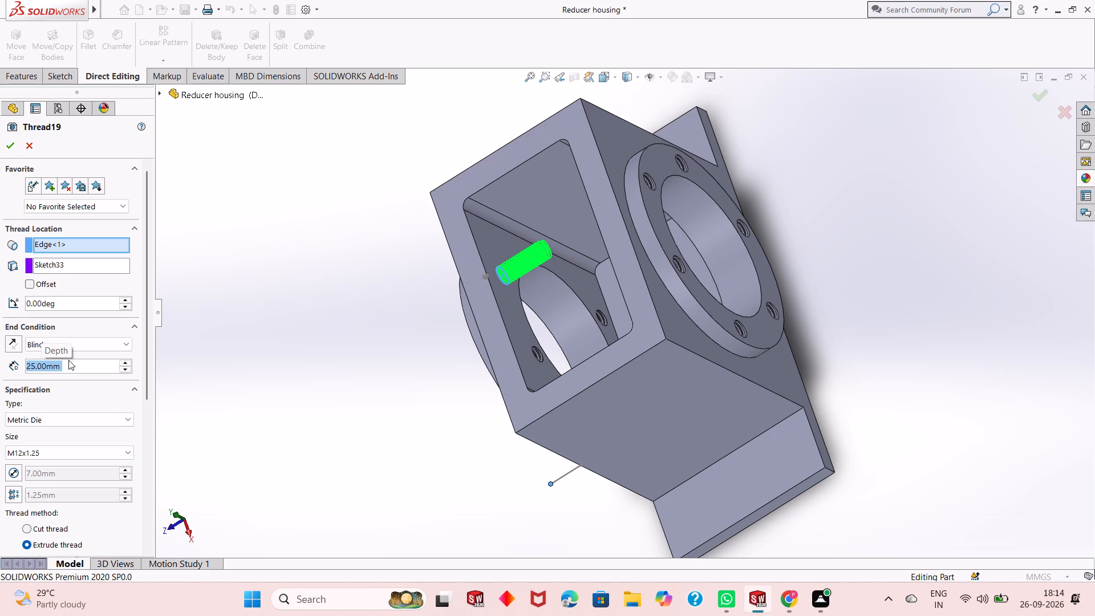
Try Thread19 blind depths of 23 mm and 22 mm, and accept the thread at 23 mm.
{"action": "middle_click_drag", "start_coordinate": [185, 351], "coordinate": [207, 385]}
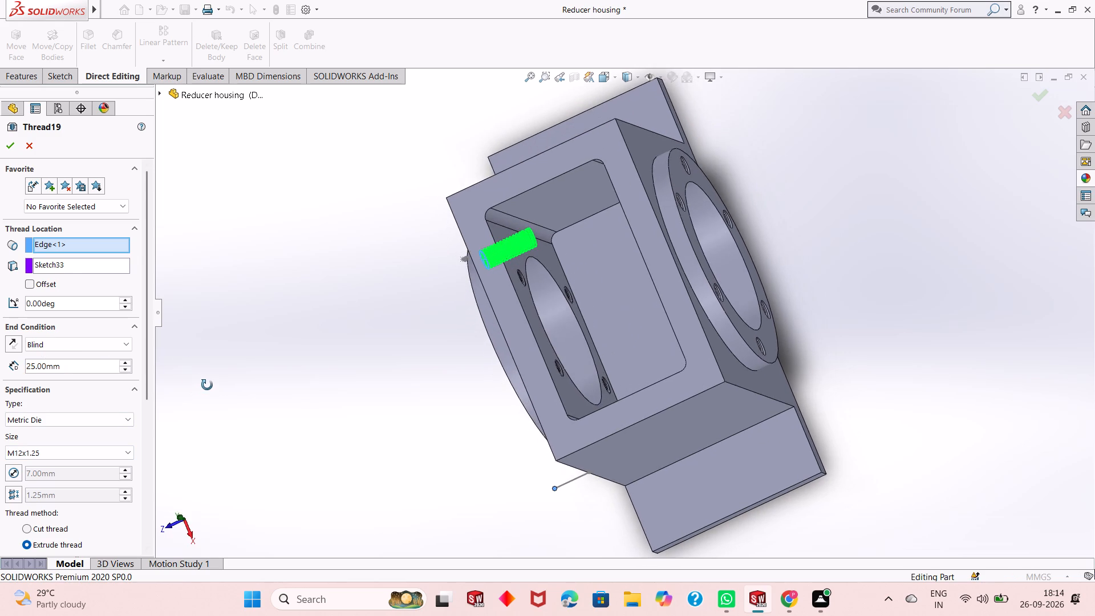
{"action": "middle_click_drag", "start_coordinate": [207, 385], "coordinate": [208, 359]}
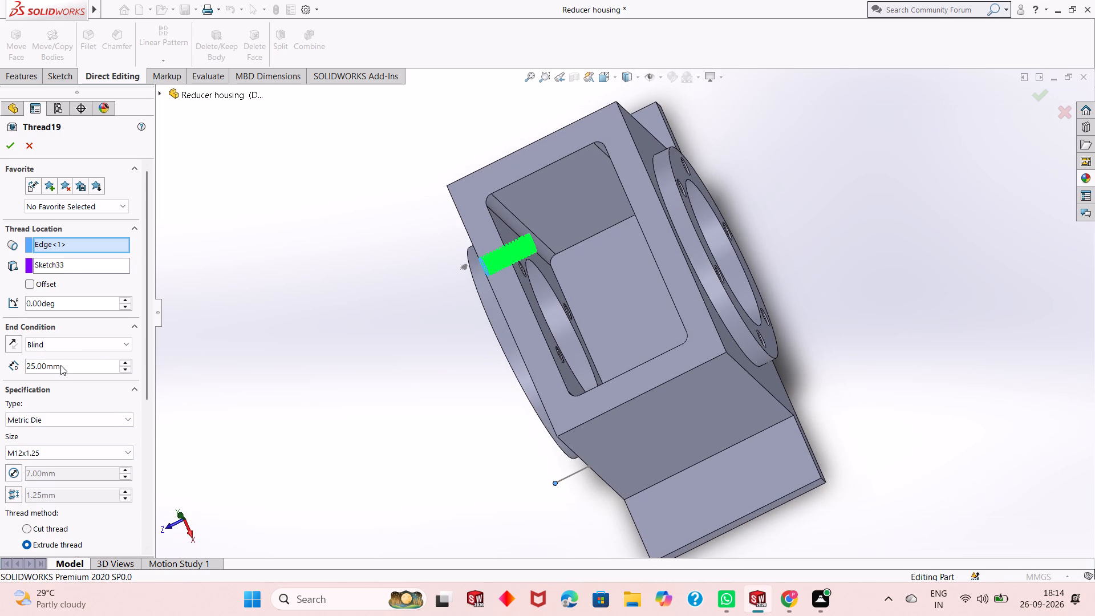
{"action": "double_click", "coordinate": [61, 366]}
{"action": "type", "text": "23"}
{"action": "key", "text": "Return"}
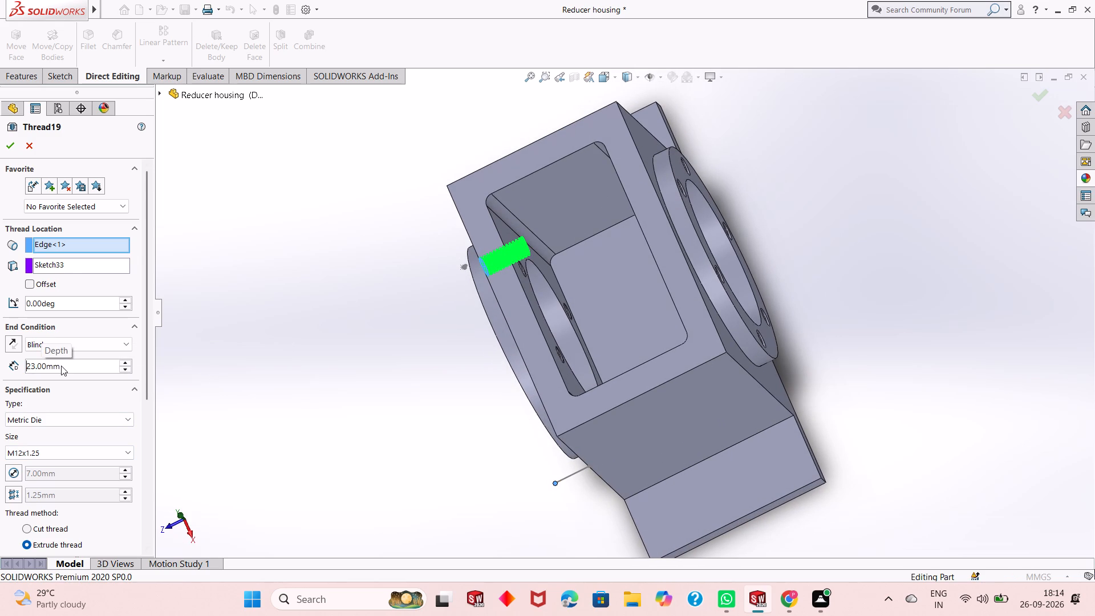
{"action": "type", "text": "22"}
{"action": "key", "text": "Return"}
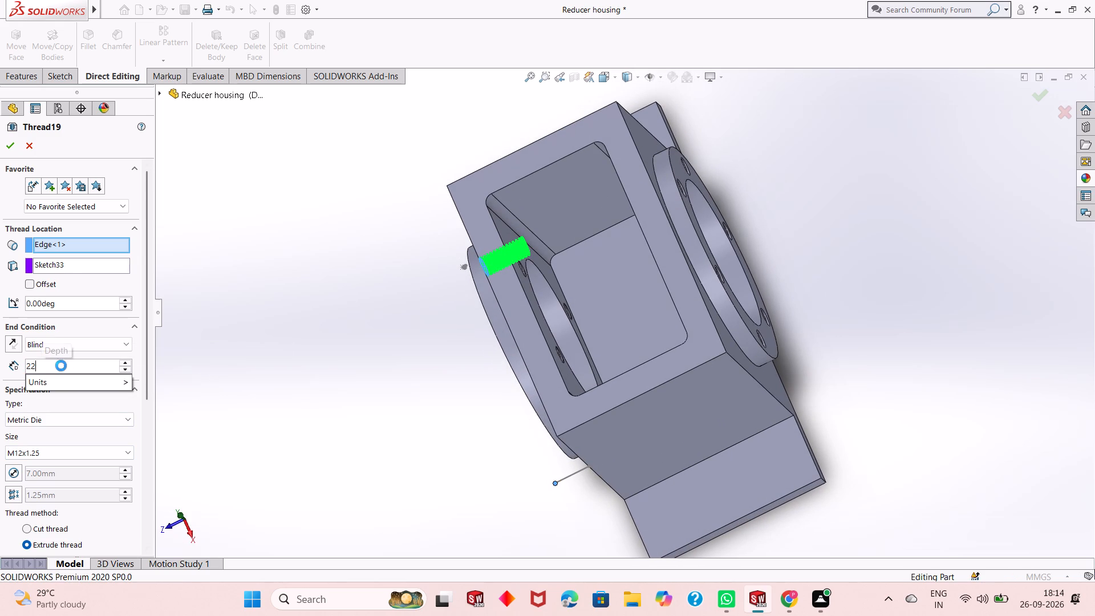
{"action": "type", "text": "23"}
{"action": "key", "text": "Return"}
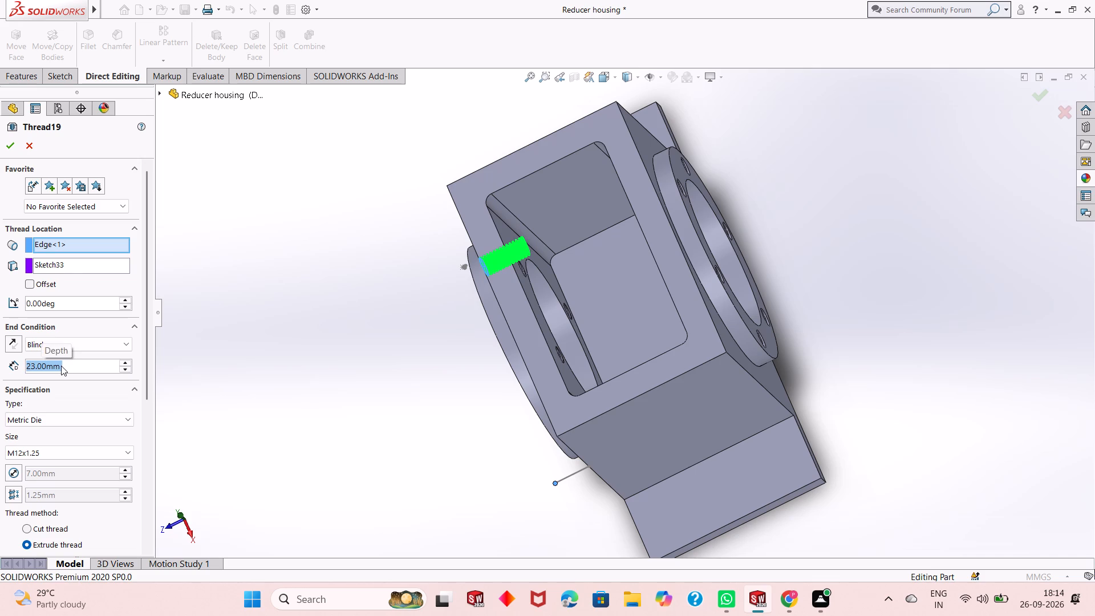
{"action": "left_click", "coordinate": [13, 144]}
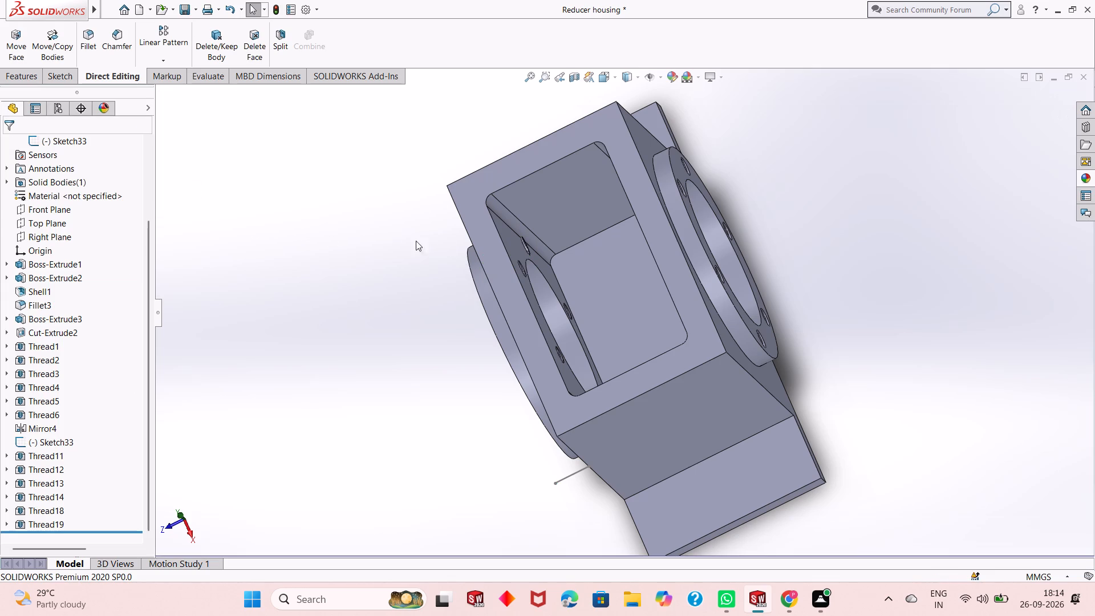
Edit Thread19 again, try a blind depth of 22 mm, and accept the thread at 22.5 mm.
{"action": "scroll", "coordinate": [555, 248], "scroll_direction": "down", "scroll_amount": 5}
{"action": "middle_click_drag", "start_coordinate": [549, 268], "coordinate": [528, 301]}
{"action": "middle_click_drag", "start_coordinate": [596, 305], "coordinate": [589, 330]}
{"action": "scroll", "coordinate": [586, 331], "scroll_direction": "up", "scroll_amount": 1}
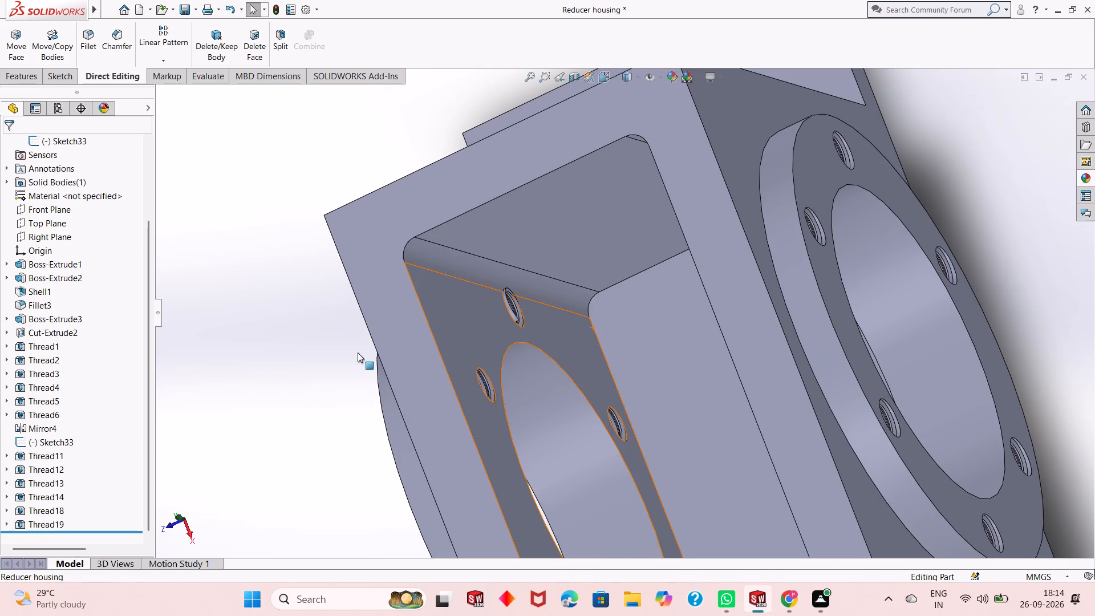
{"action": "left_click", "coordinate": [57, 520]}
{"action": "left_click", "coordinate": [60, 483]}
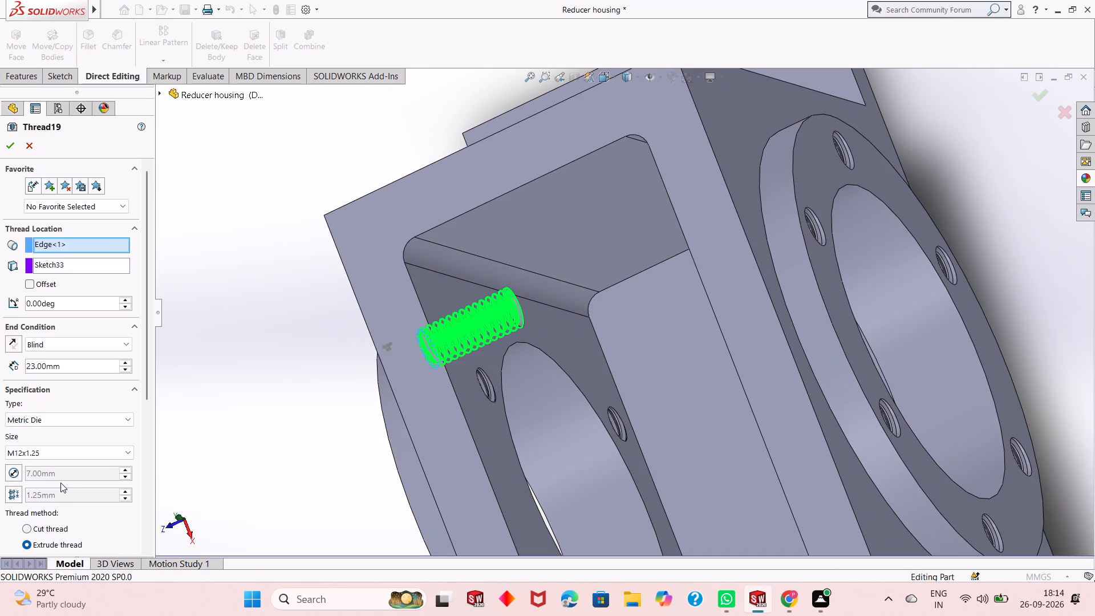
{"action": "double_click", "coordinate": [64, 368]}
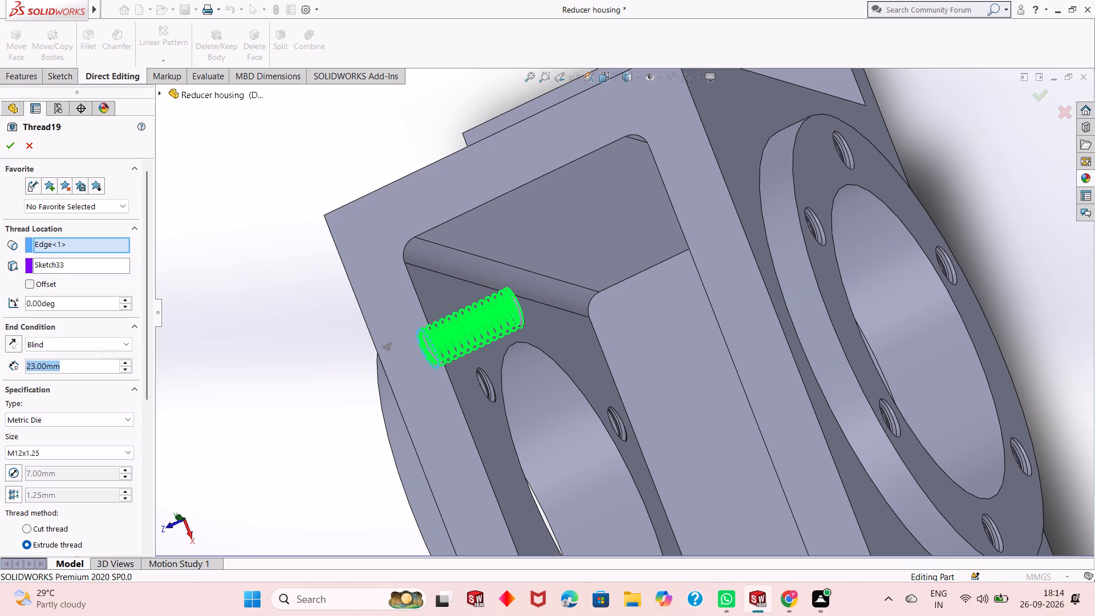
{"action": "type", "text": "22"}
{"action": "key", "text": "Return"}
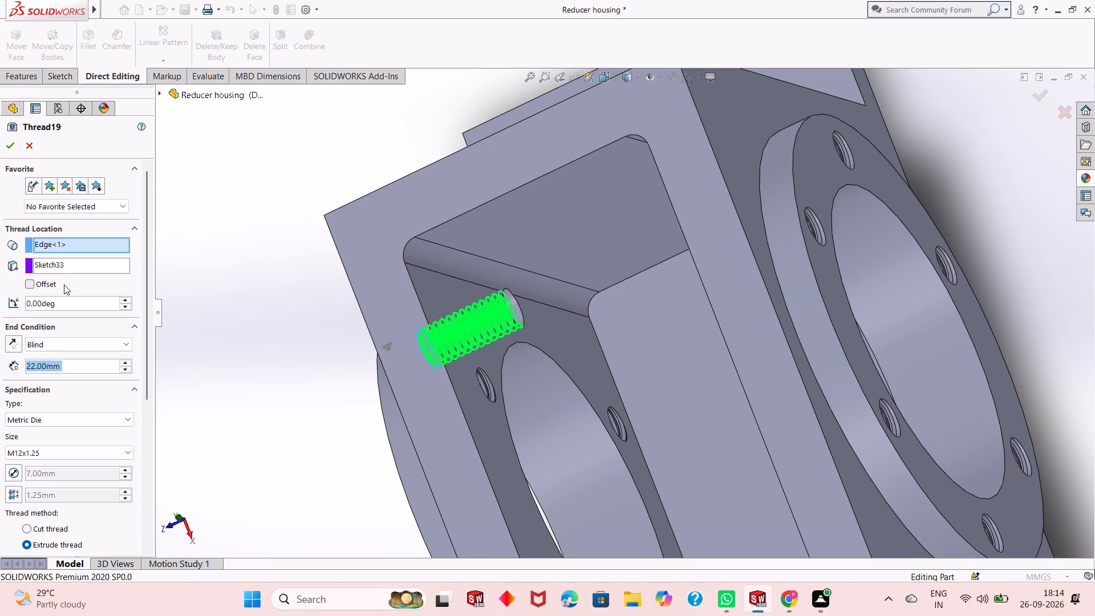
{"action": "type", "text": "22.5"}
{"action": "key", "text": "Return"}
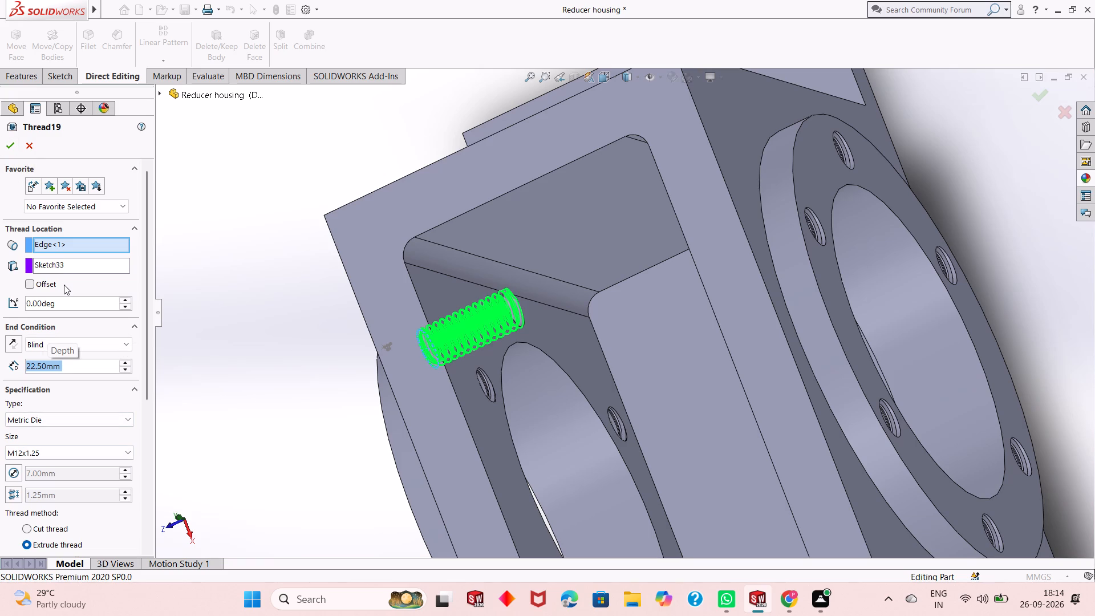
{"action": "left_click", "coordinate": [12, 148]}
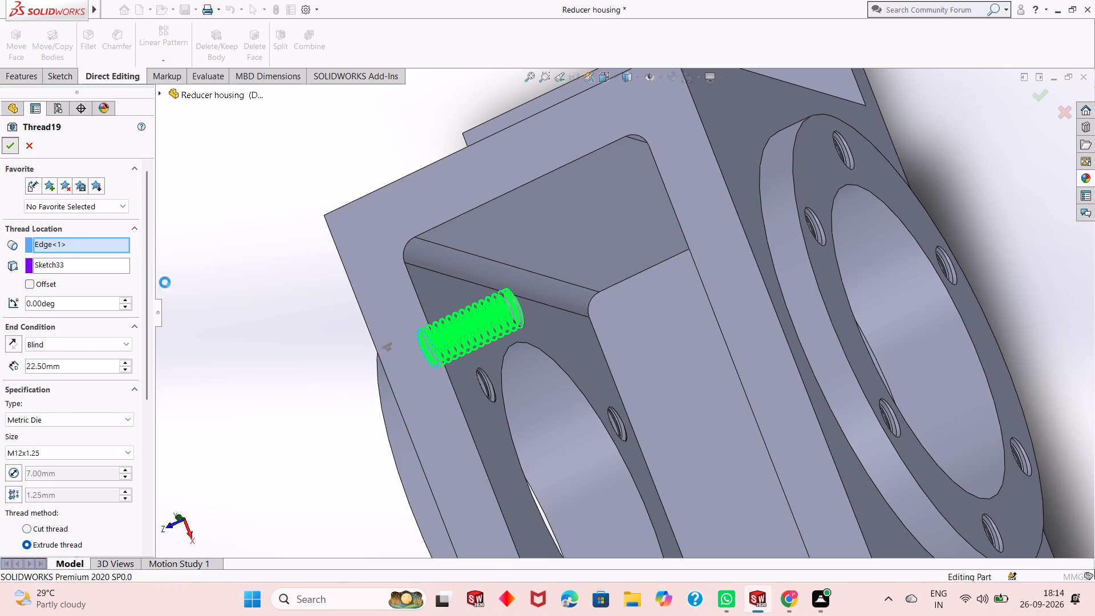
Examine where the flange threads end at the housing's inner wall, from inside and outside the part.
{"action": "scroll", "coordinate": [545, 300], "scroll_direction": "down", "scroll_amount": 4}
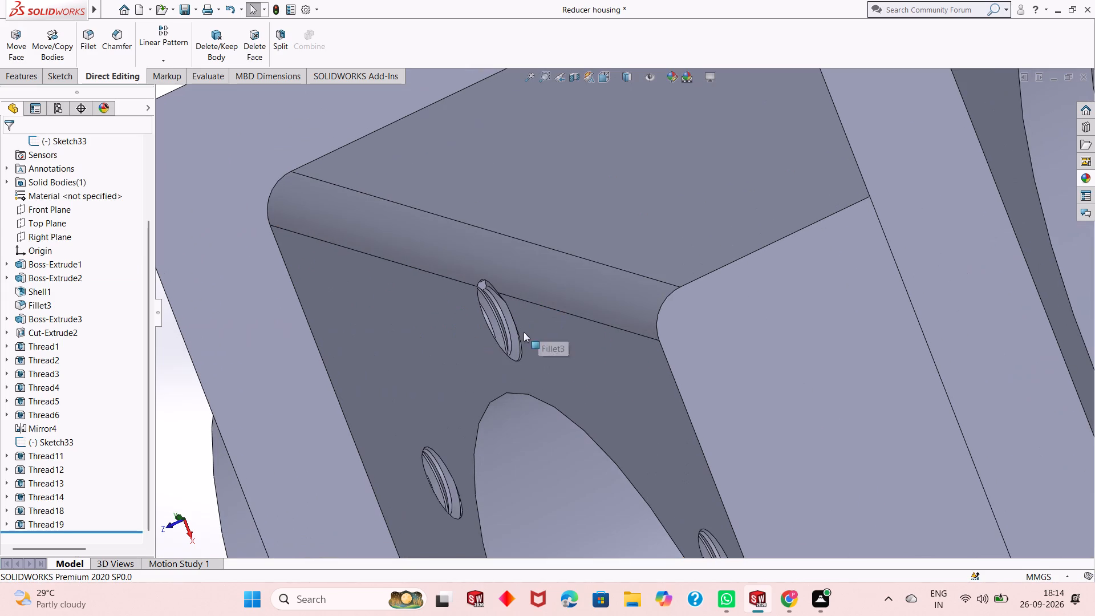
{"action": "middle_click_drag", "start_coordinate": [556, 345], "coordinate": [523, 391]}
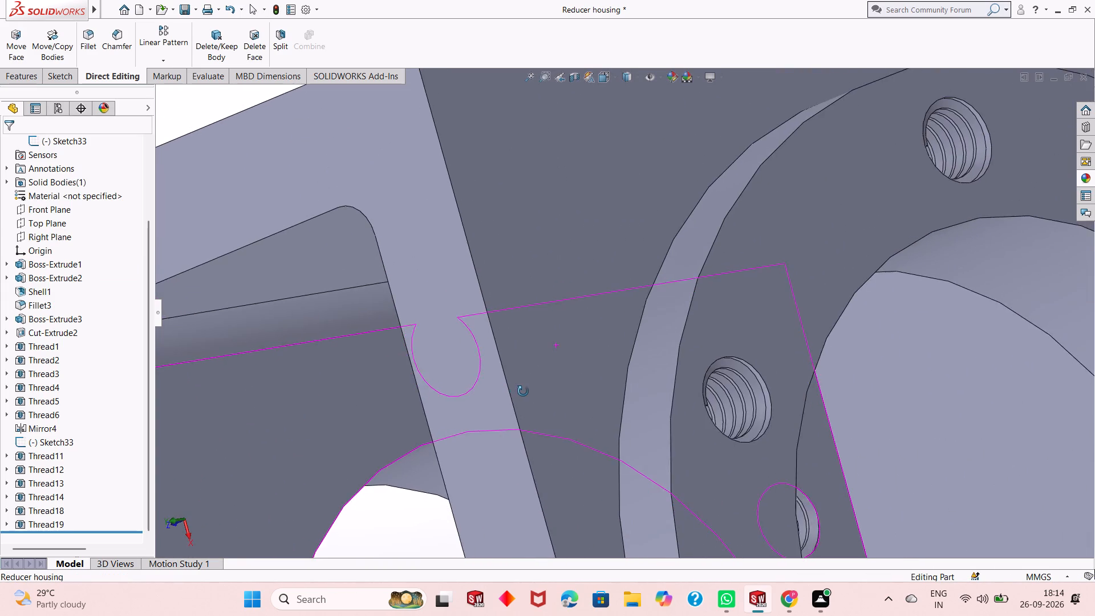
{"action": "middle_click_drag", "start_coordinate": [523, 391], "coordinate": [539, 239]}
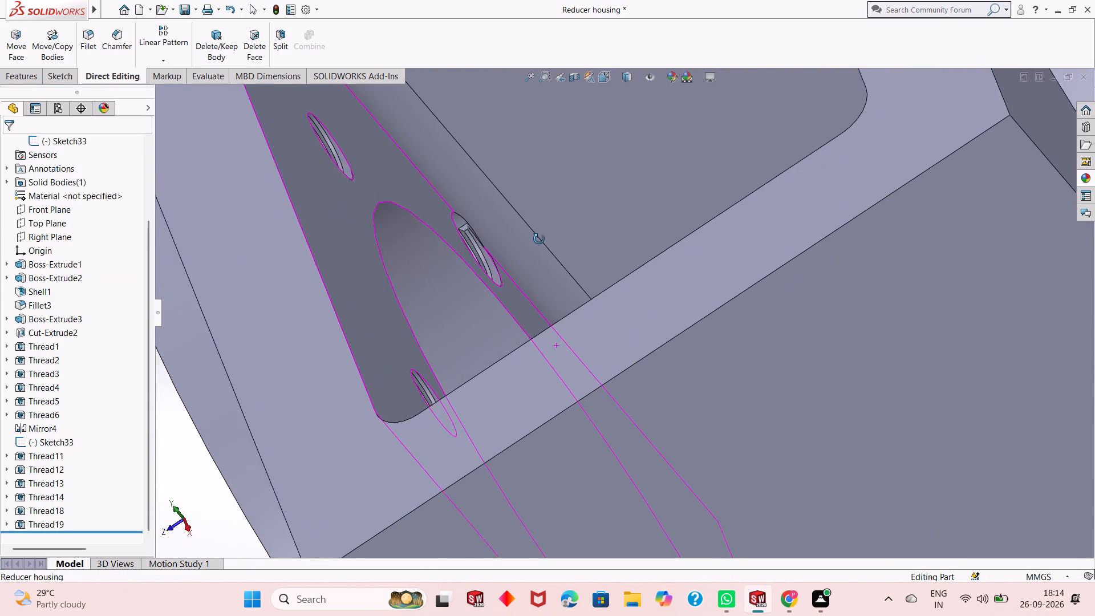
{"action": "middle_click_drag", "start_coordinate": [539, 239], "coordinate": [588, 198]}
{"action": "scroll", "coordinate": [514, 283], "scroll_direction": "up", "scroll_amount": 2}
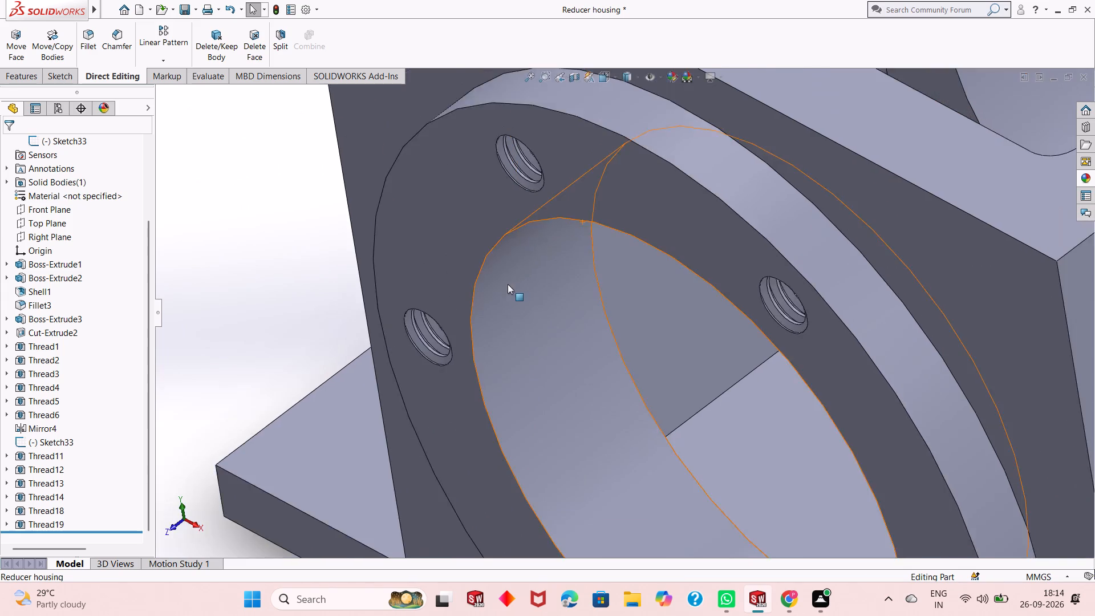
{"action": "scroll", "coordinate": [508, 284], "scroll_direction": "up", "scroll_amount": 2}
{"action": "middle_click_drag", "start_coordinate": [574, 274], "coordinate": [554, 318]}
{"action": "scroll", "coordinate": [514, 334], "scroll_direction": "up", "scroll_amount": 3}
{"action": "middle_click_drag", "start_coordinate": [668, 325], "coordinate": [675, 402]}
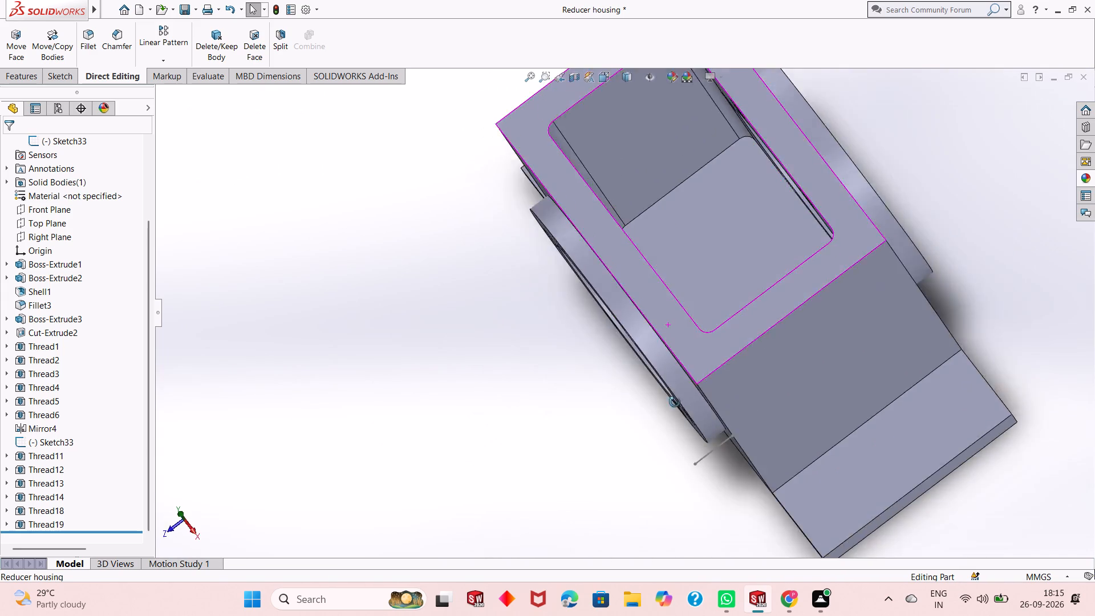
{"action": "middle_click_drag", "start_coordinate": [675, 402], "coordinate": [693, 491]}
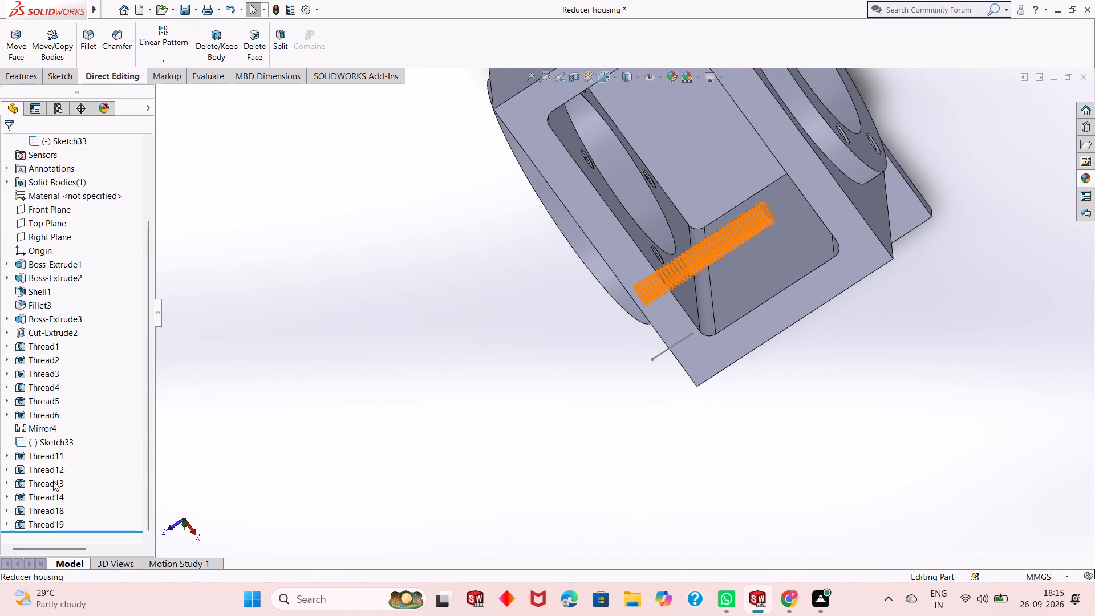
Edit the Thread13 feature and set its blind depth to 22.5 mm.
{"action": "left_click", "coordinate": [53, 481]}
{"action": "left_click", "coordinate": [59, 453]}
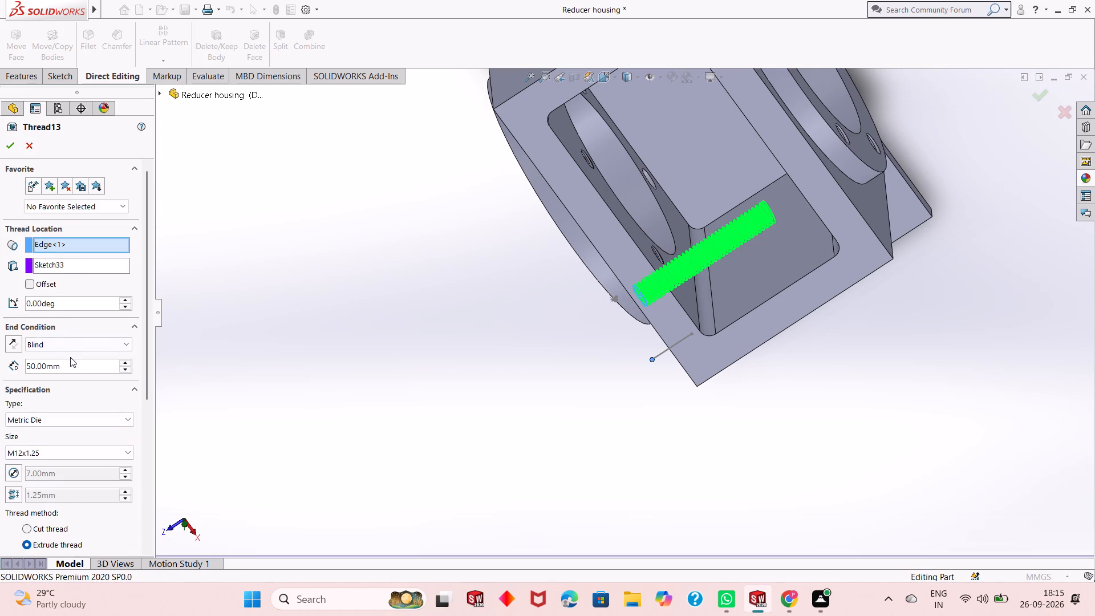
{"action": "double_click", "coordinate": [70, 372]}
{"action": "type", "text": "22.5"}
{"action": "key", "text": "Return"}
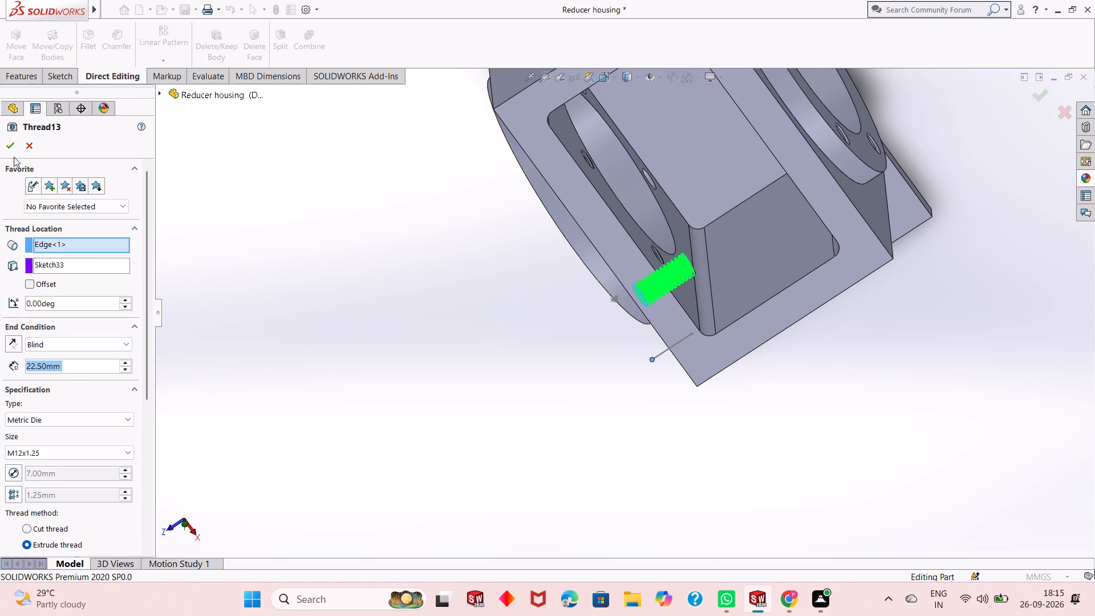
{"action": "left_click", "coordinate": [11, 145]}
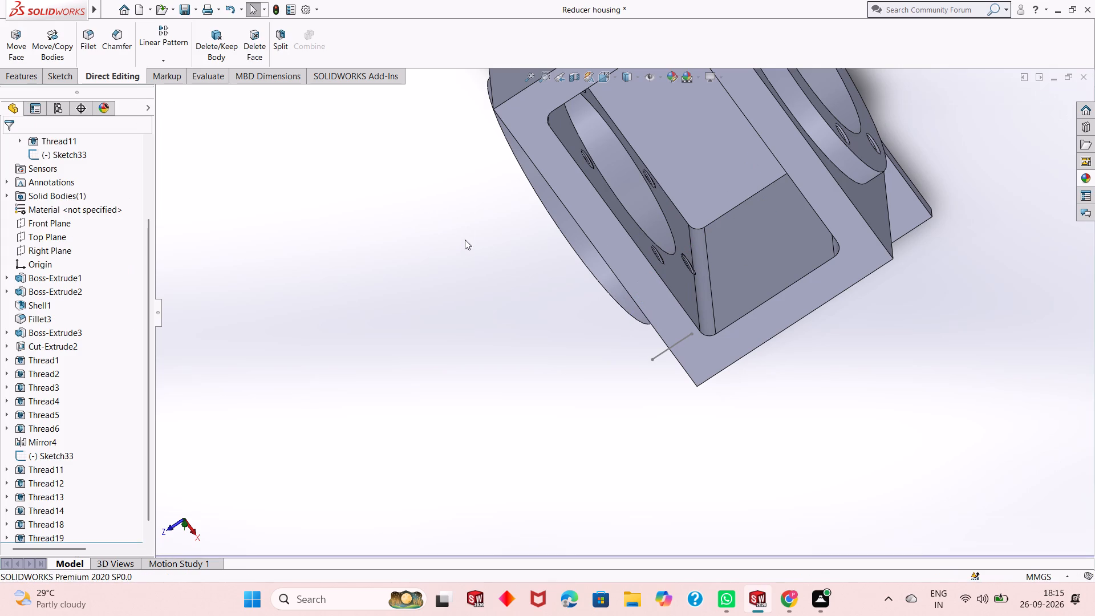
Hide Sketch33, the short reference line projecting beside the housing flange.
{"action": "middle_click_drag", "start_coordinate": [562, 305], "coordinate": [574, 170]}
{"action": "scroll", "coordinate": [577, 216], "scroll_direction": "up", "scroll_amount": 1}
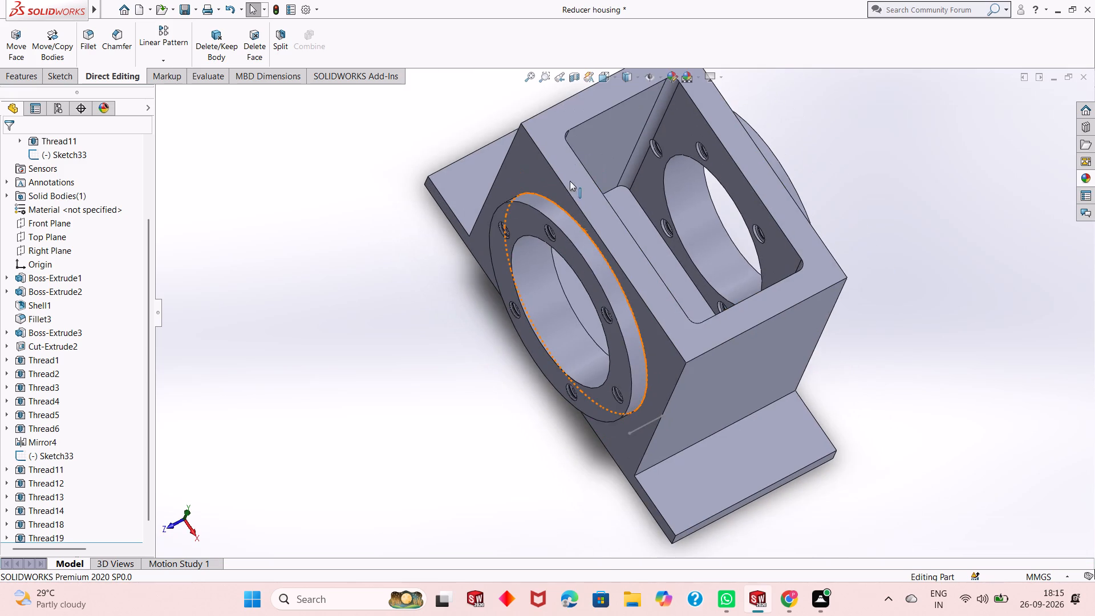
{"action": "middle_click", "coordinate": [570, 169]}
{"action": "scroll", "coordinate": [597, 279], "scroll_direction": "up", "scroll_amount": 1}
{"action": "middle_click_drag", "start_coordinate": [619, 305], "coordinate": [602, 147]}
{"action": "scroll", "coordinate": [602, 176], "scroll_direction": "up", "scroll_amount": 1}
{"action": "middle_click_drag", "start_coordinate": [602, 147], "coordinate": [549, 200]}
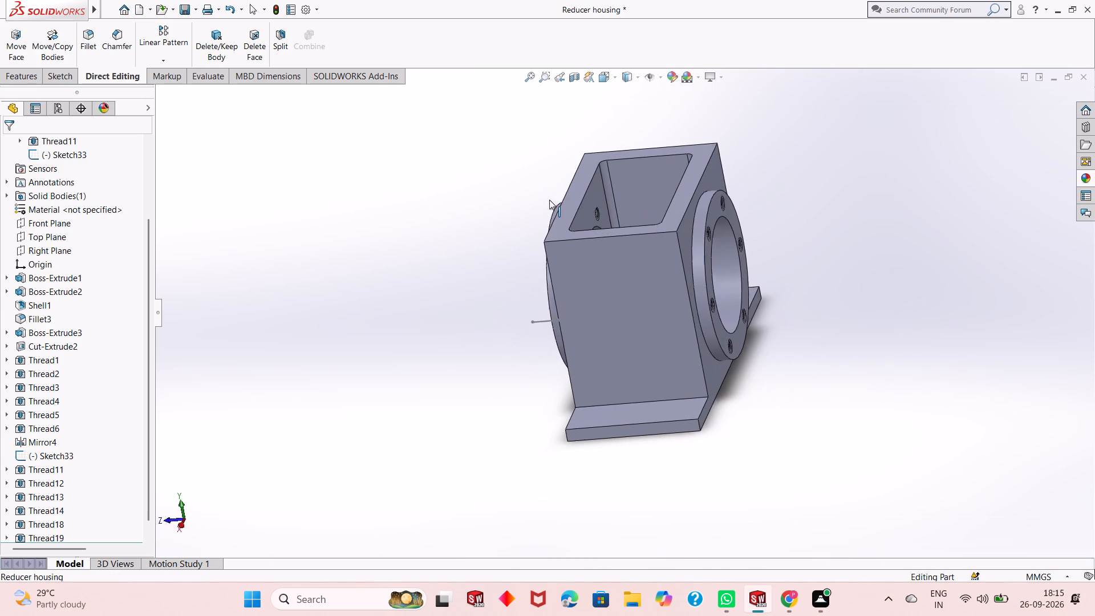
{"action": "middle_click_drag", "start_coordinate": [549, 200], "coordinate": [550, 199]}
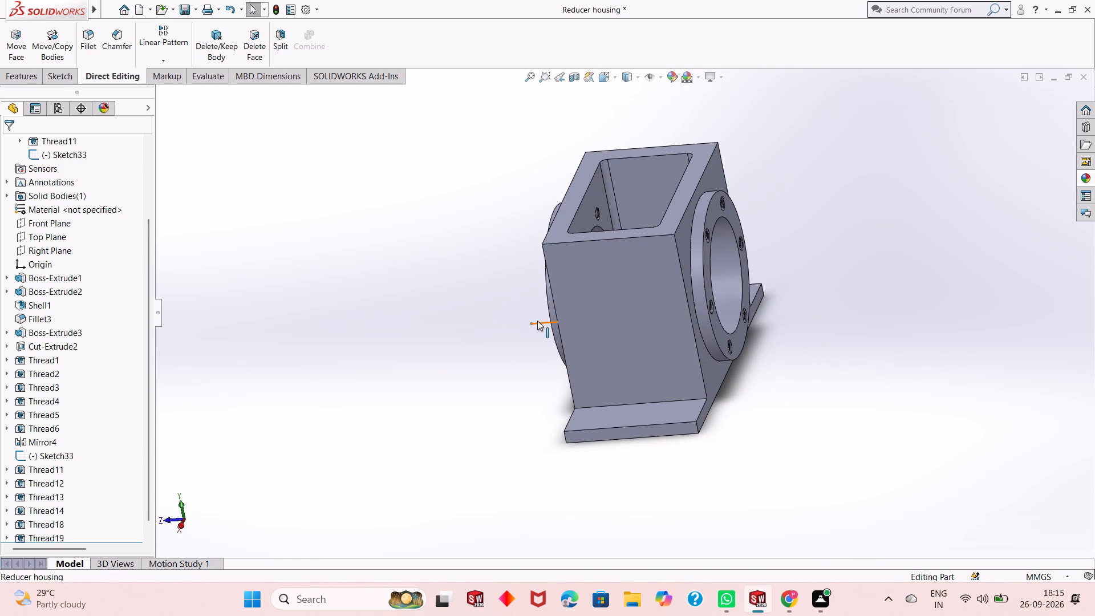
{"action": "right_click", "coordinate": [538, 322]}
{"action": "left_click", "coordinate": [561, 307]}
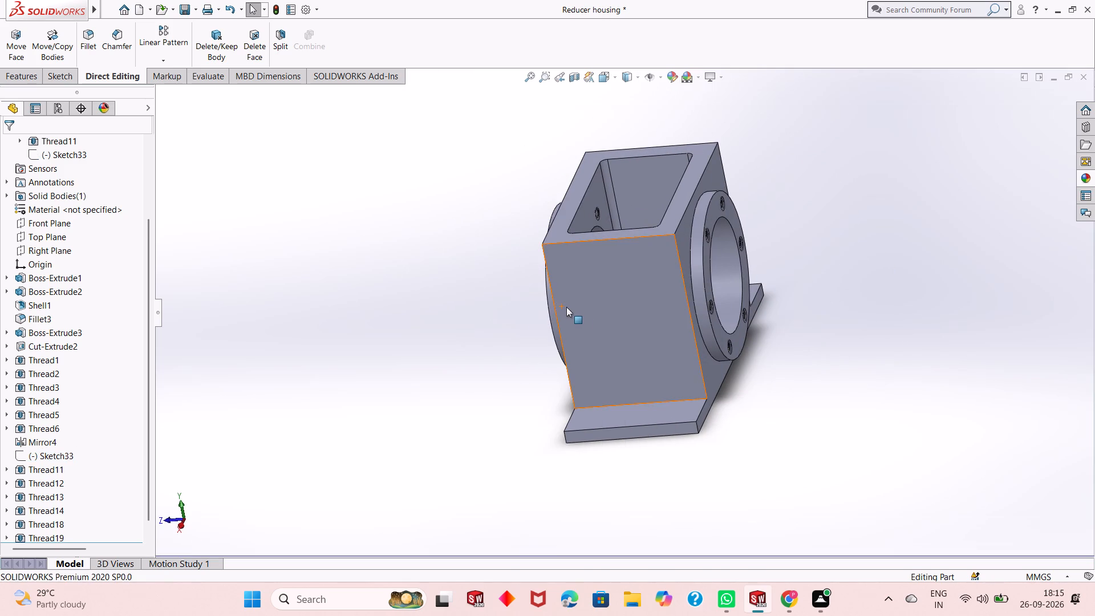
Start a sketch on the housing's flat end face and draw a circle about 18 mm in diameter, directly above the origin near the top edge.
{"action": "middle_click_drag", "start_coordinate": [581, 307], "coordinate": [676, 246]}
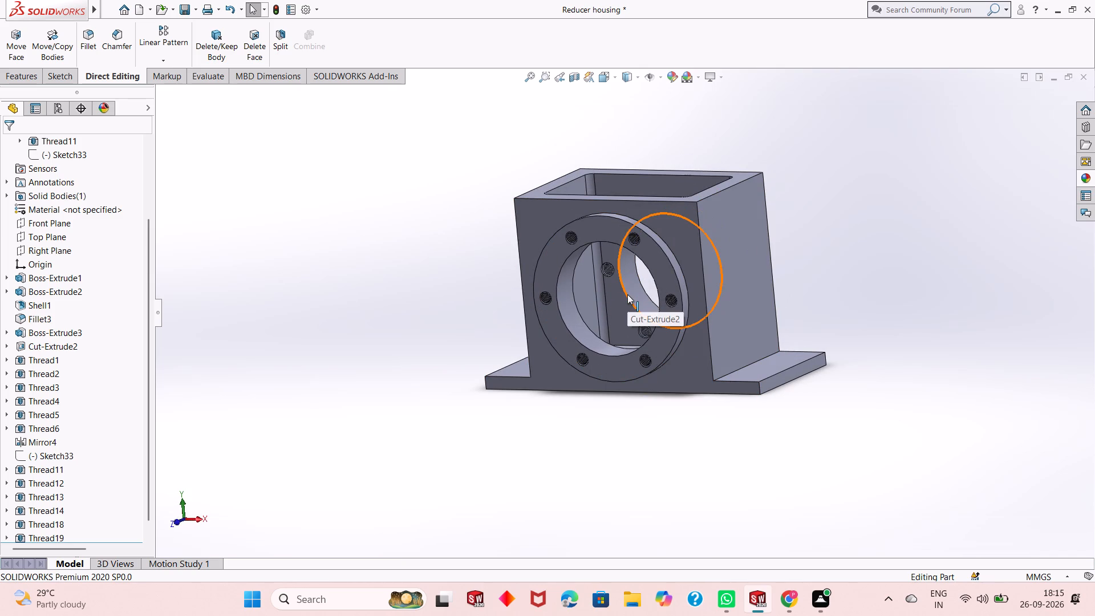
{"action": "left_click", "coordinate": [716, 219]}
{"action": "left_click", "coordinate": [774, 183]}
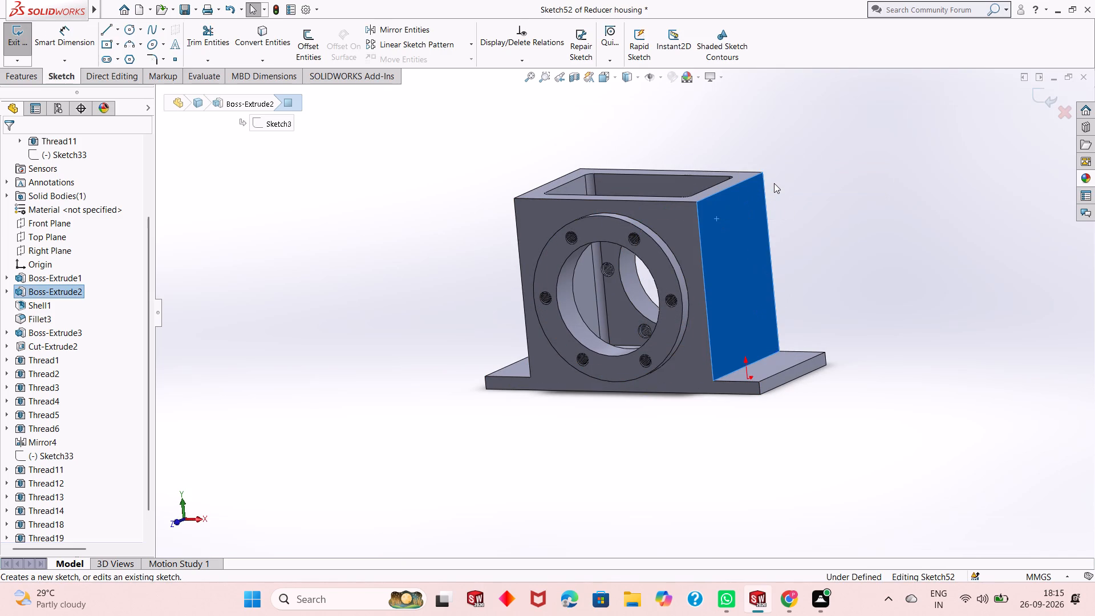
{"action": "key", "text": "ctrl+8"}
{"action": "key", "text": "Escape"}
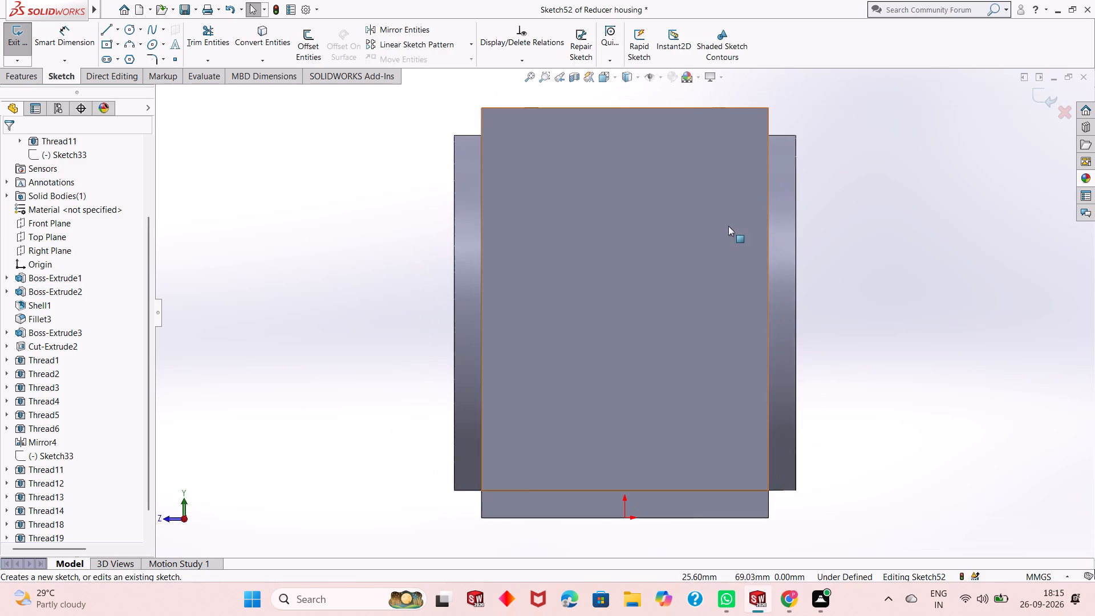
{"action": "scroll", "coordinate": [719, 237], "scroll_direction": "up", "scroll_amount": 2}
{"action": "left_click", "coordinate": [128, 29]}
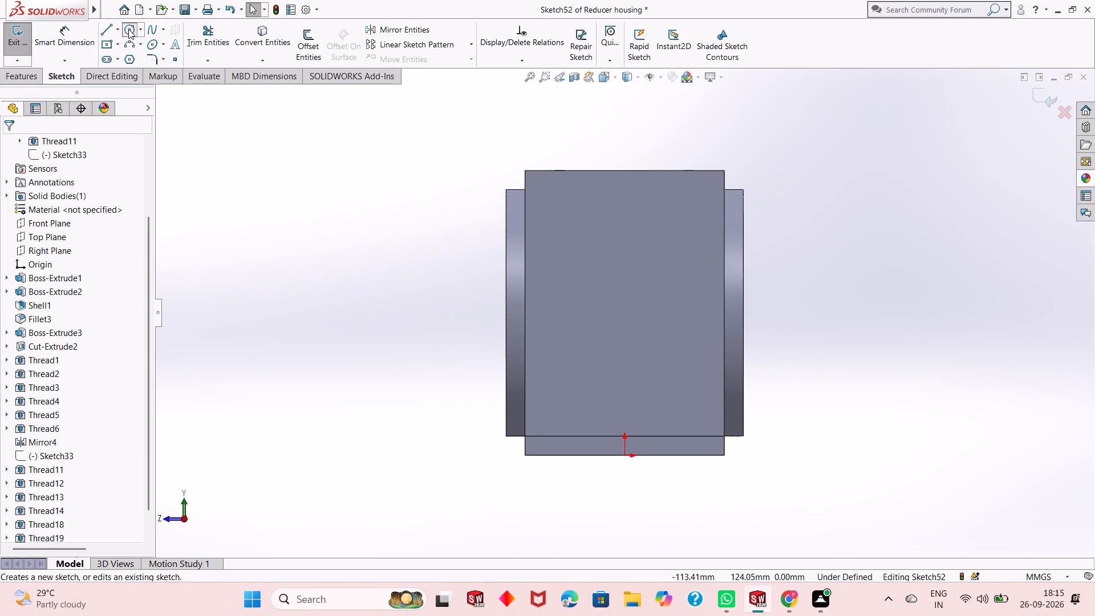
{"action": "left_click", "coordinate": [625, 224]}
{"action": "left_click", "coordinate": [641, 202]}
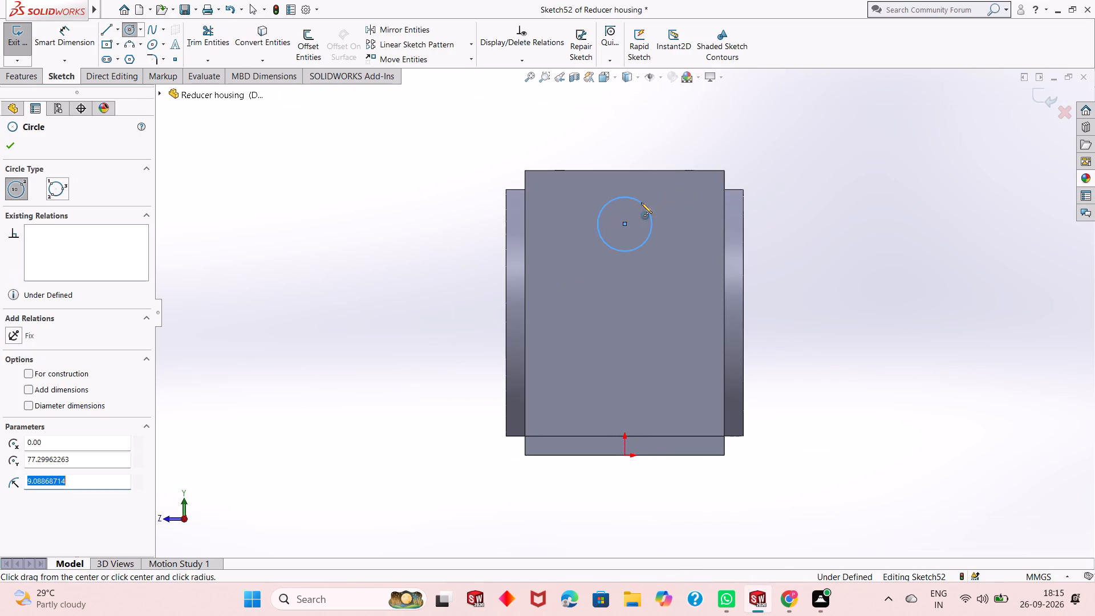
{"action": "left_click", "coordinate": [9, 145]}
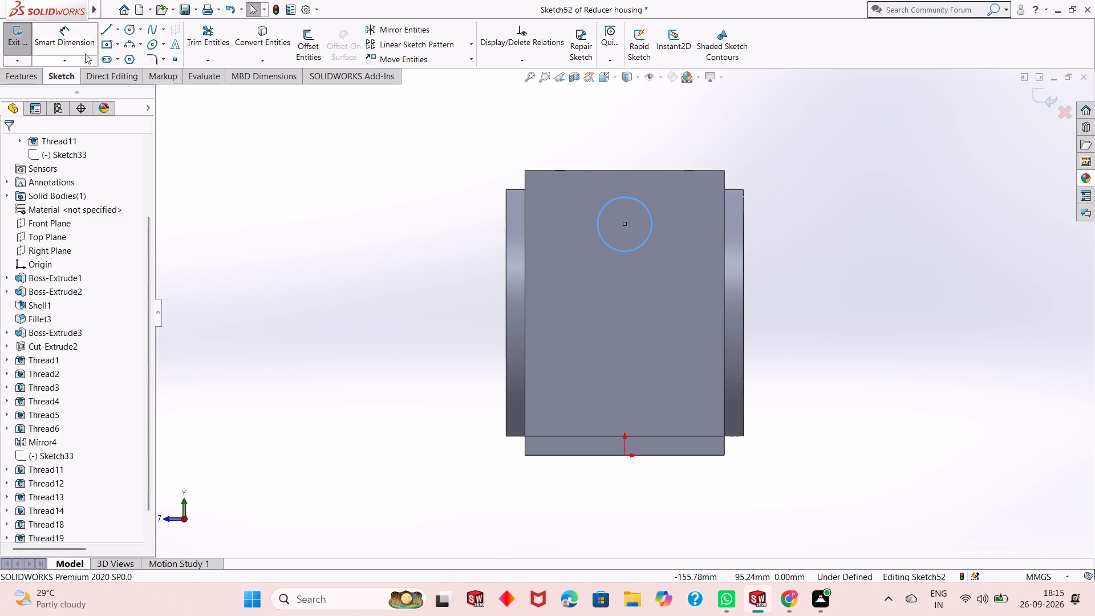
Dimension the circle's diameter to 25.40 mm.
{"action": "left_click", "coordinate": [88, 43]}
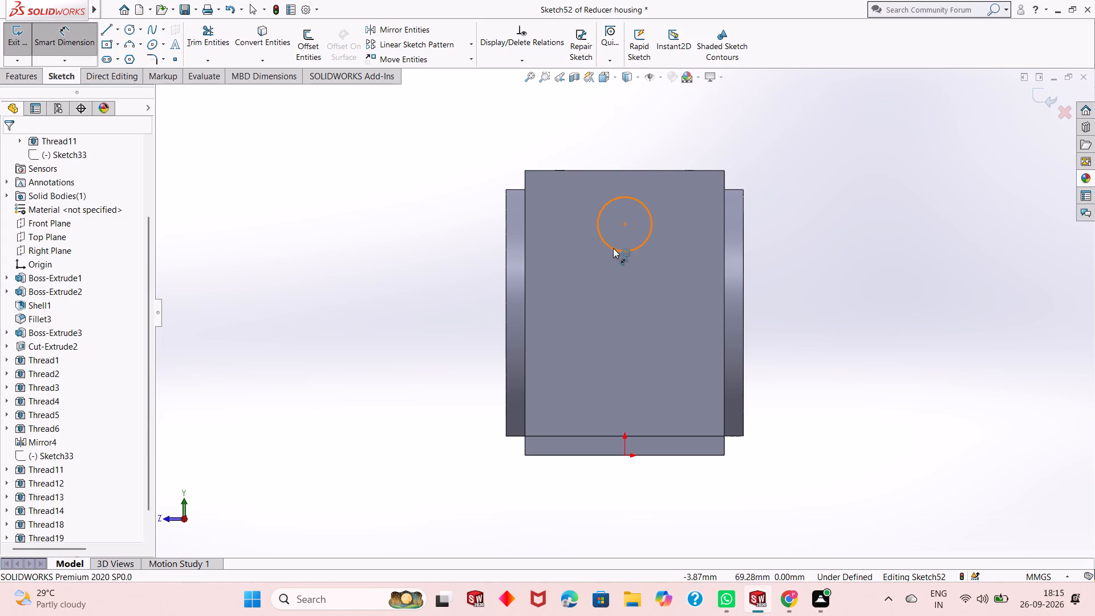
{"action": "left_click", "coordinate": [613, 248]}
{"action": "left_click", "coordinate": [452, 347]}
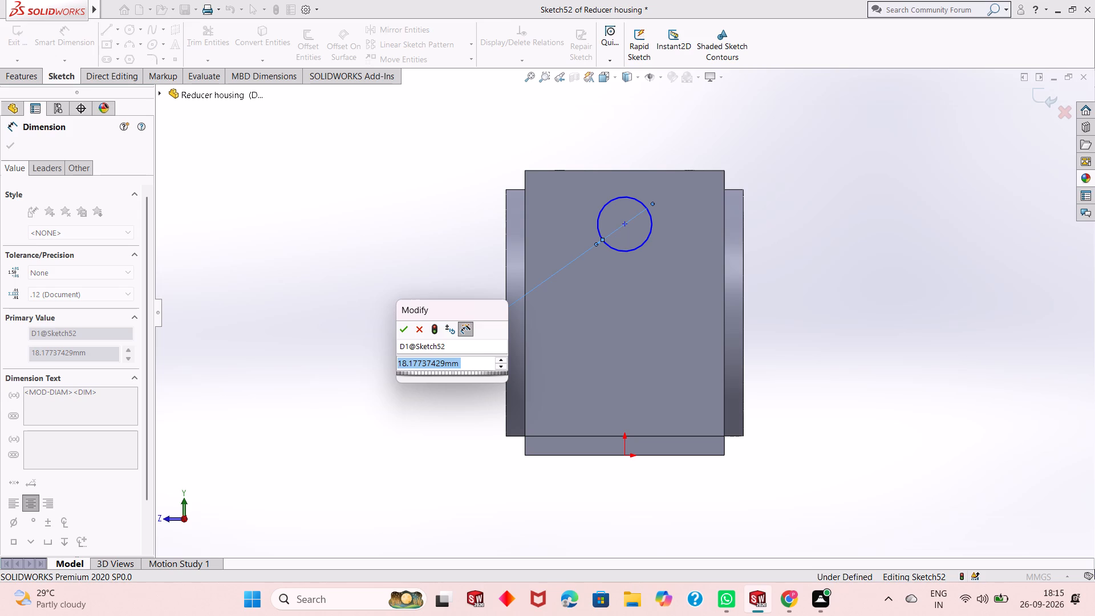
{"action": "type", "text": "25.40"}
{"action": "key", "text": "Return"}
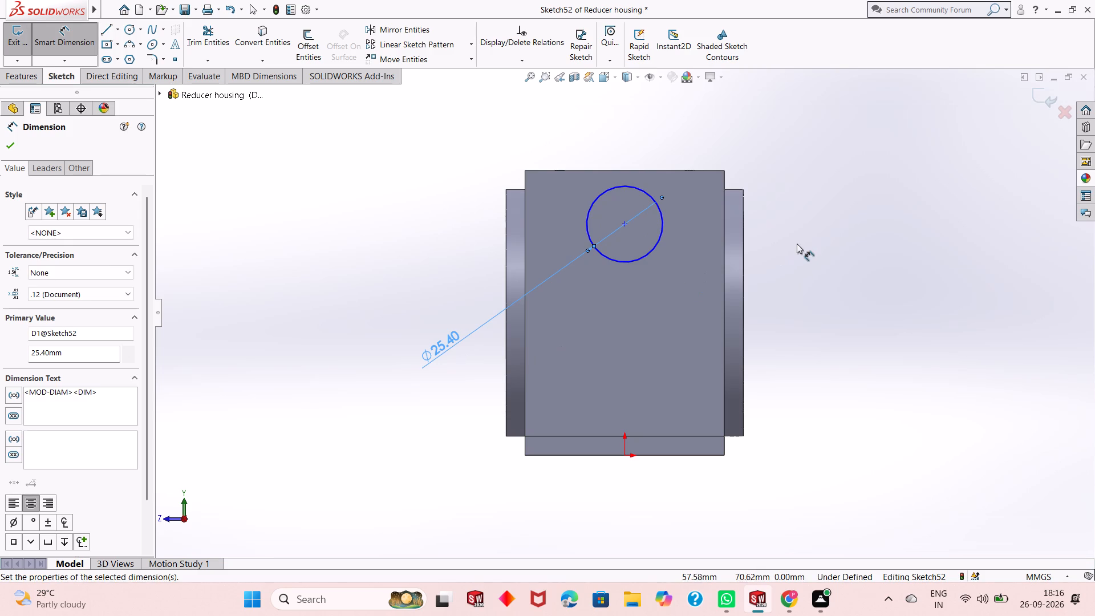
Dimension the circle's centre 15 mm below the top edge of the housing's end face.
{"action": "middle_click_drag", "start_coordinate": [797, 244], "coordinate": [749, 282]}
{"action": "middle_click_drag", "start_coordinate": [749, 282], "coordinate": [712, 311]}
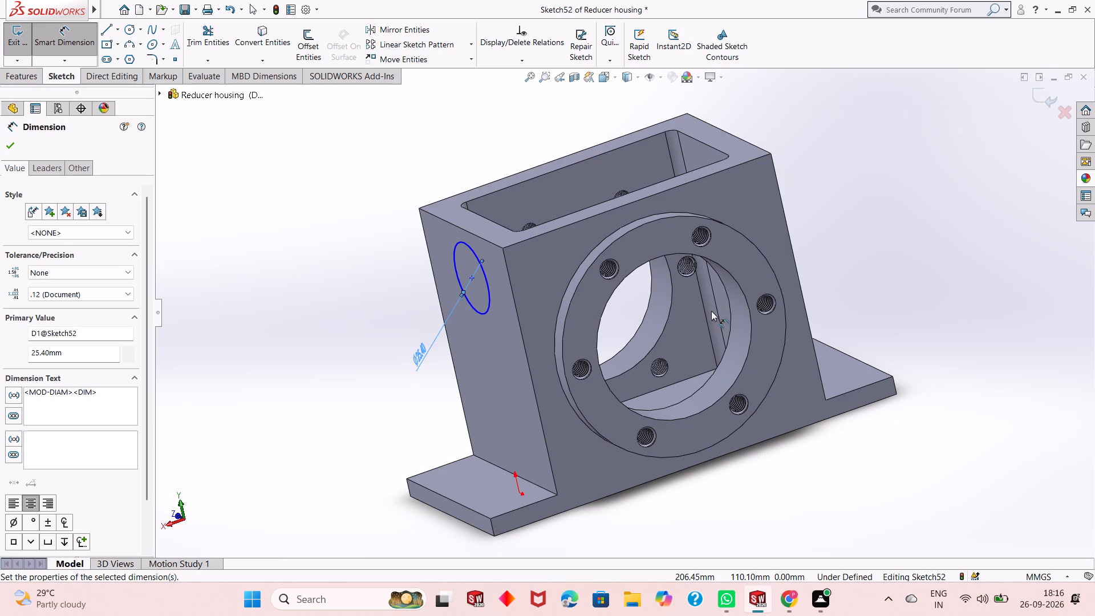
{"action": "key", "text": "ctrl+8"}
{"action": "scroll", "coordinate": [711, 311], "scroll_direction": "up", "scroll_amount": 1}
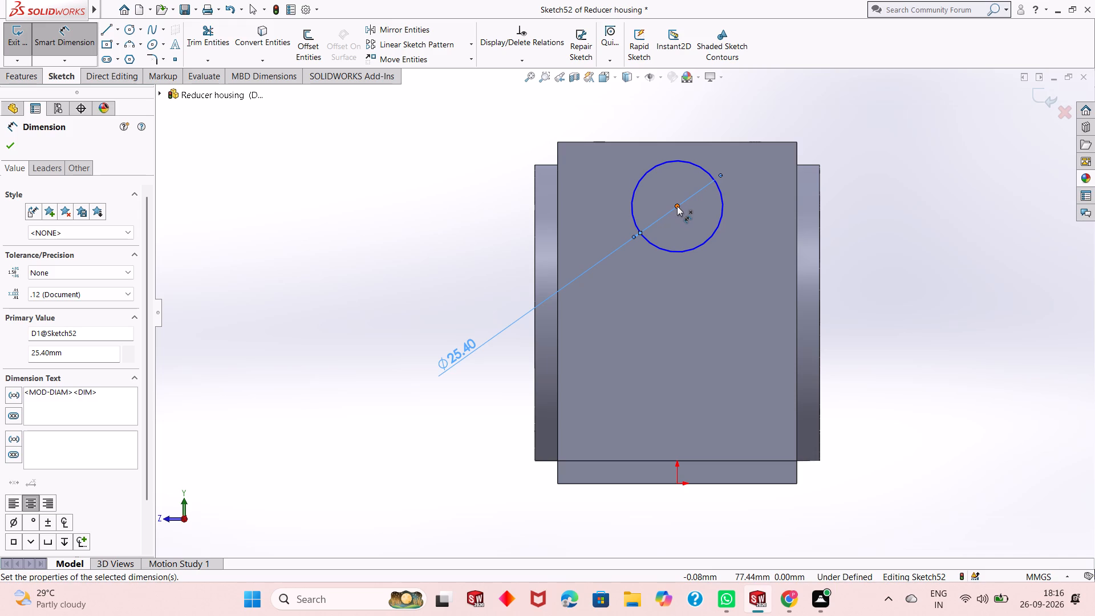
{"action": "left_click", "coordinate": [677, 206]}
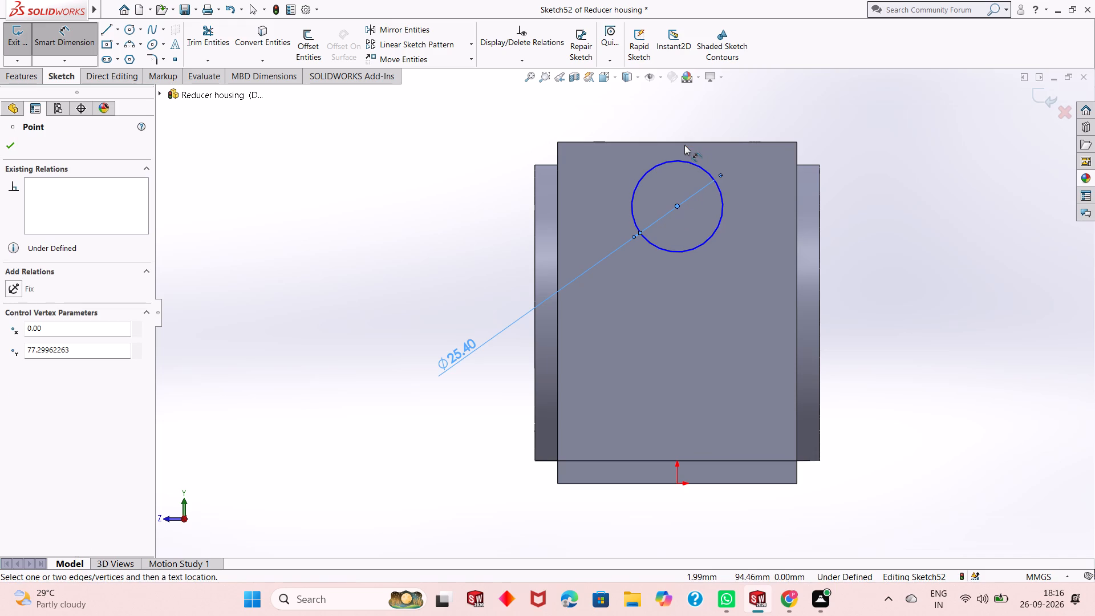
{"action": "left_click", "coordinate": [686, 140]}
{"action": "left_click", "coordinate": [859, 128]}
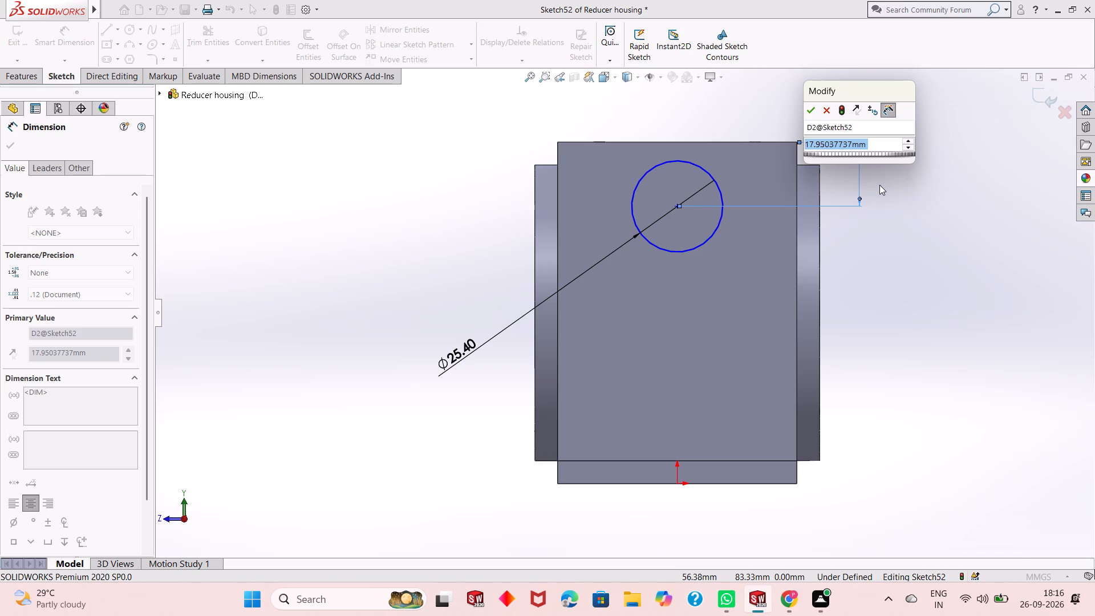
{"action": "type", "text": "15"}
{"action": "key", "text": "Return"}
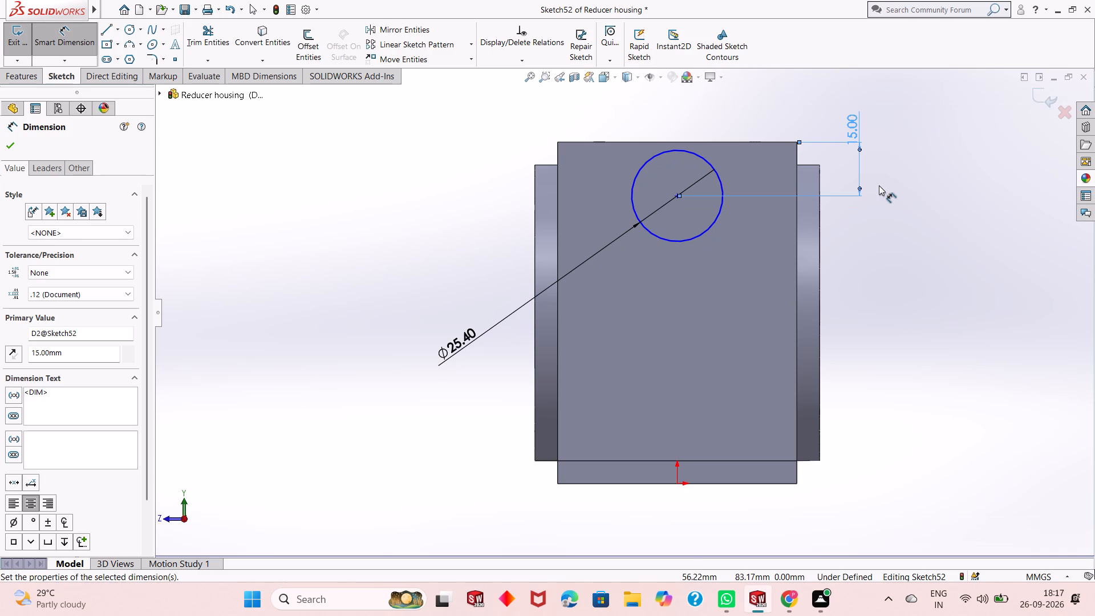
Set the distance between the circle's centre and the top edge to 20 mm.
{"action": "double_click", "coordinate": [855, 133]}
{"action": "type", "text": "20"}
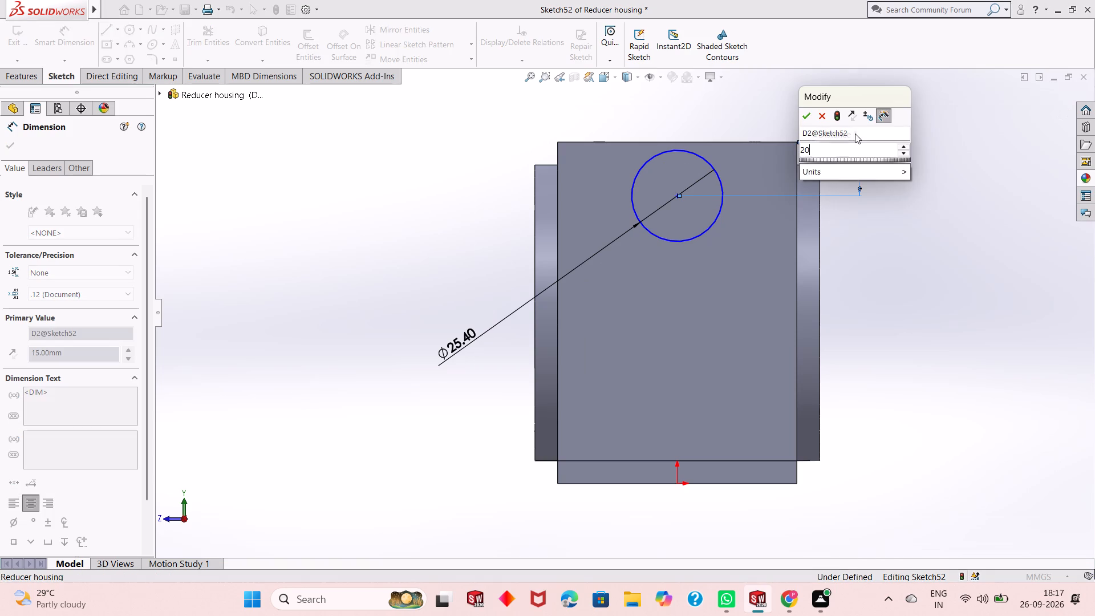
{"action": "key", "text": "Return"}
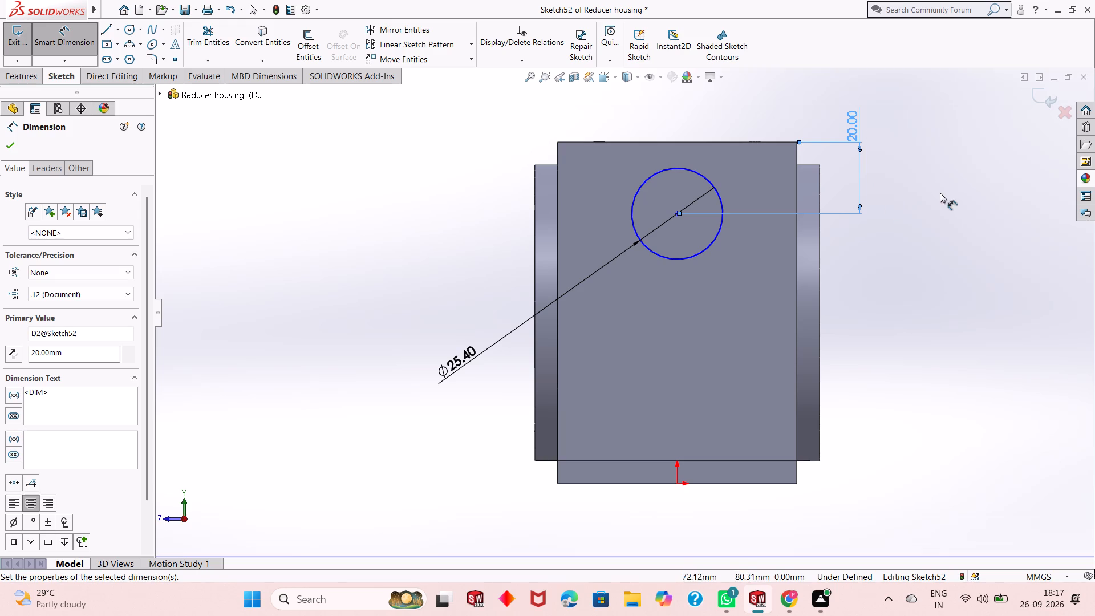
Dimension the circle's centre horizontally from the end face's lower corner at 66.68/2 mm.
{"action": "scroll", "coordinate": [753, 230], "scroll_direction": "down", "scroll_amount": 2}
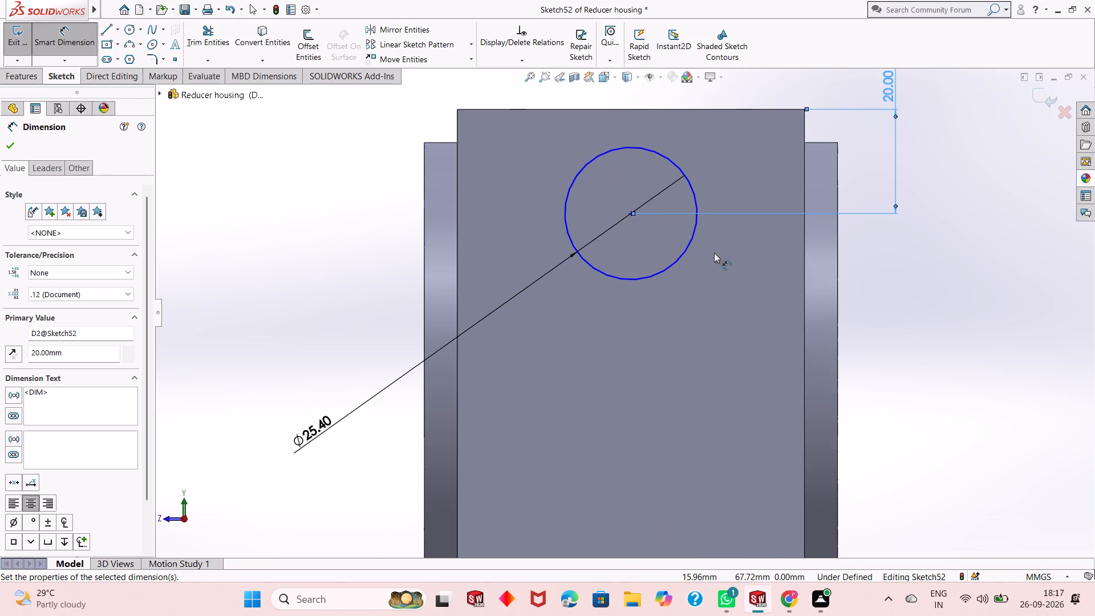
{"action": "scroll", "coordinate": [714, 253], "scroll_direction": "up", "scroll_amount": 2}
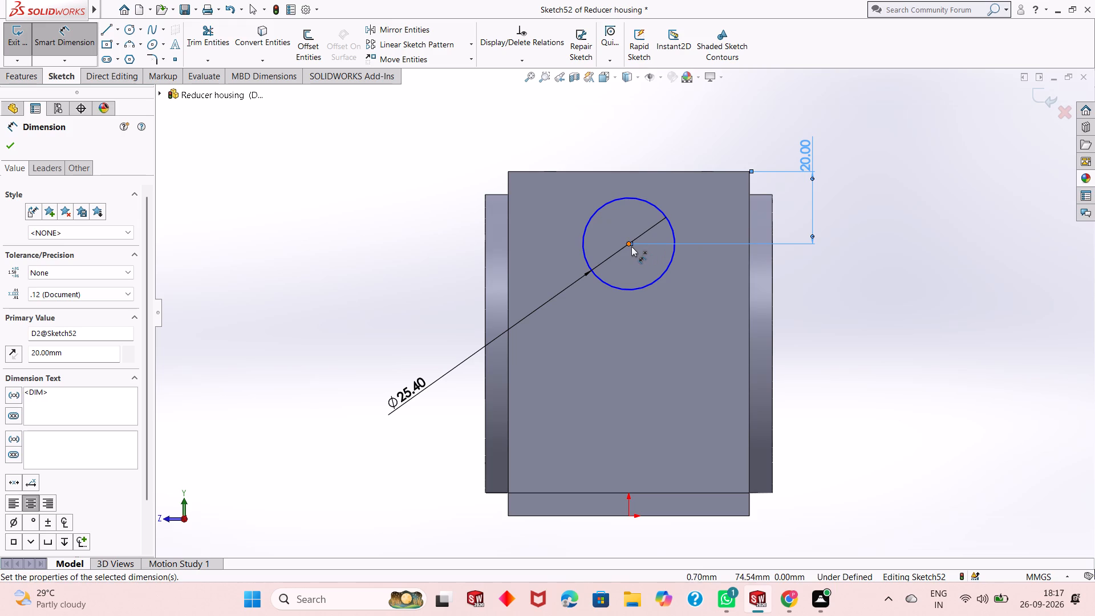
{"action": "left_click", "coordinate": [631, 246]}
{"action": "left_click", "coordinate": [507, 516]}
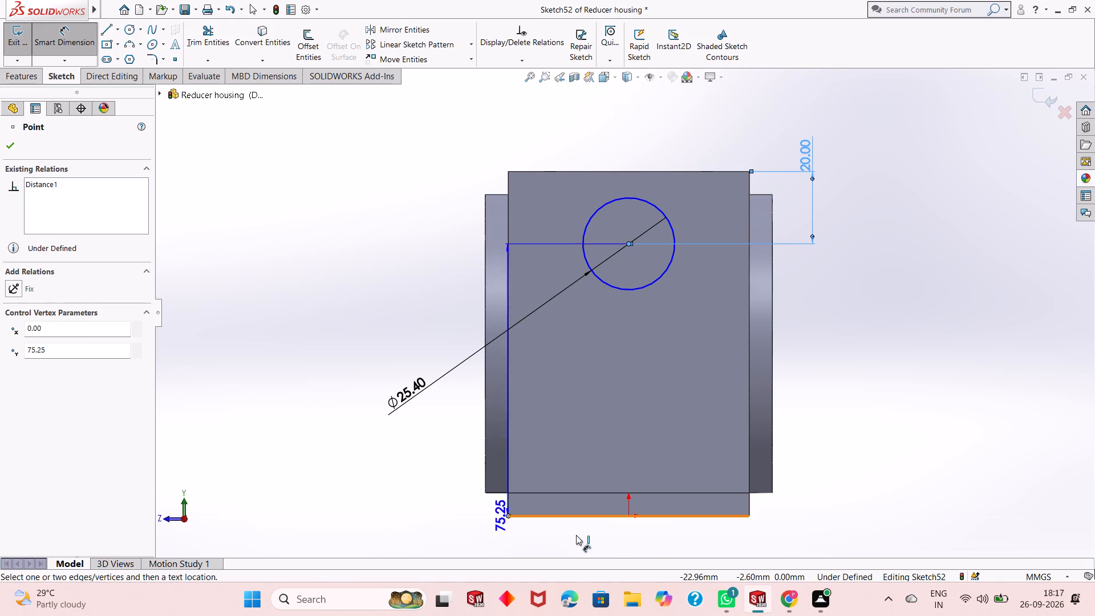
{"action": "left_click", "coordinate": [603, 545]}
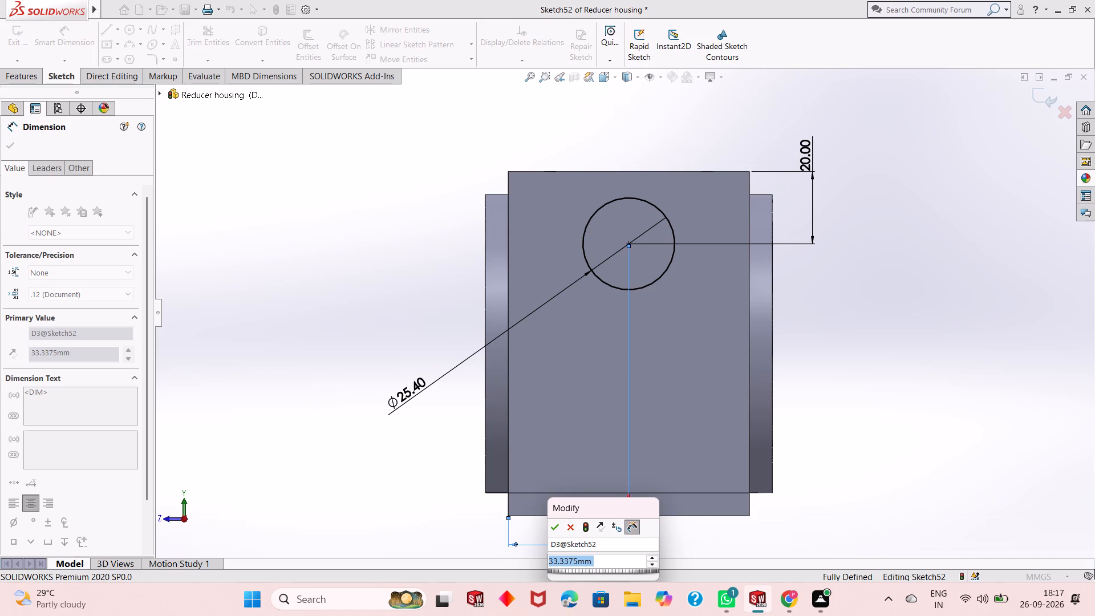
{"action": "type", "text": "666"}
{"action": "key", "text": "period"}
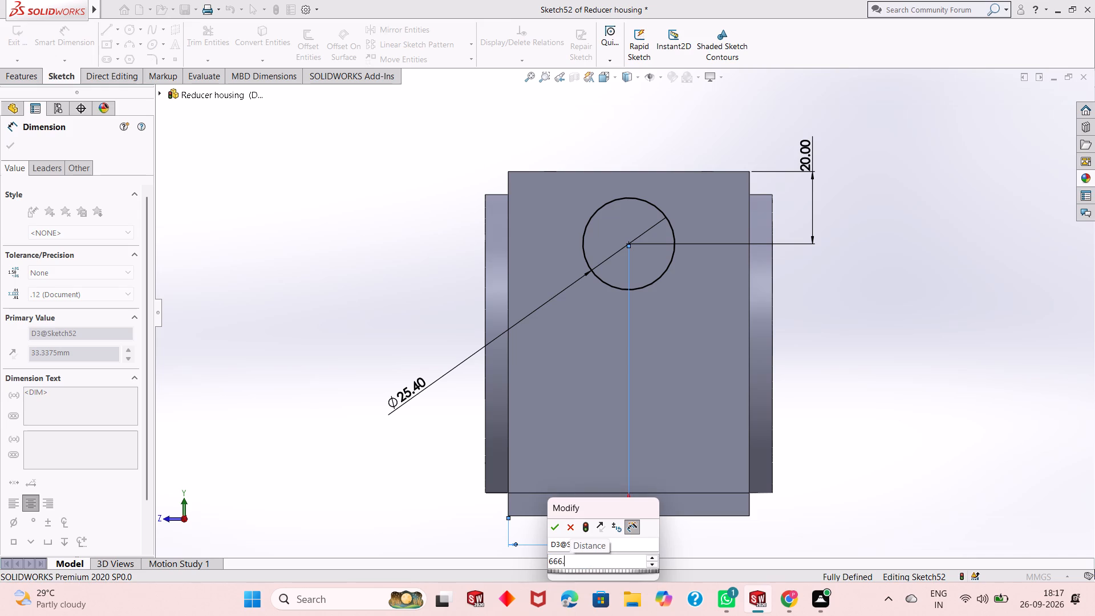
{"action": "key", "text": "BackSpace"}
{"action": "key", "text": "BackSpace"}
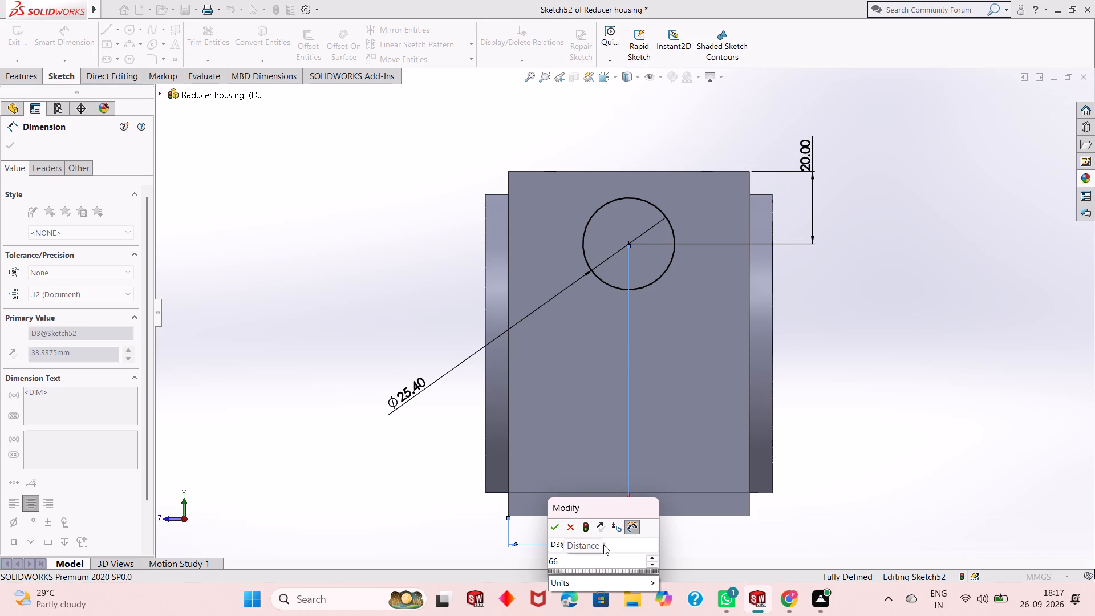
{"action": "key", "text": "period"}
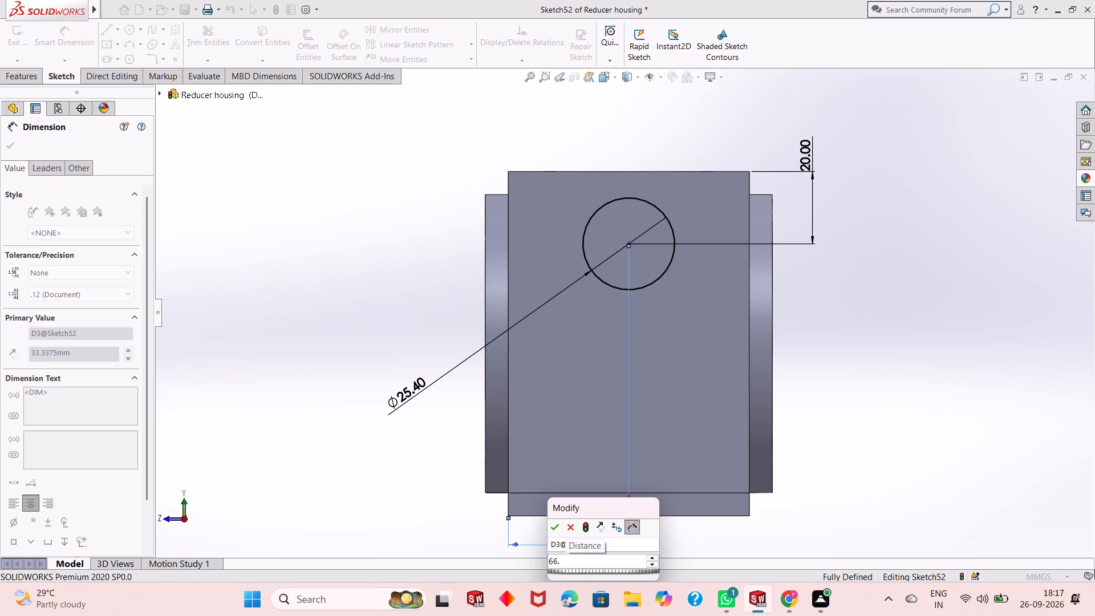
{"action": "type", "text": "68/2"}
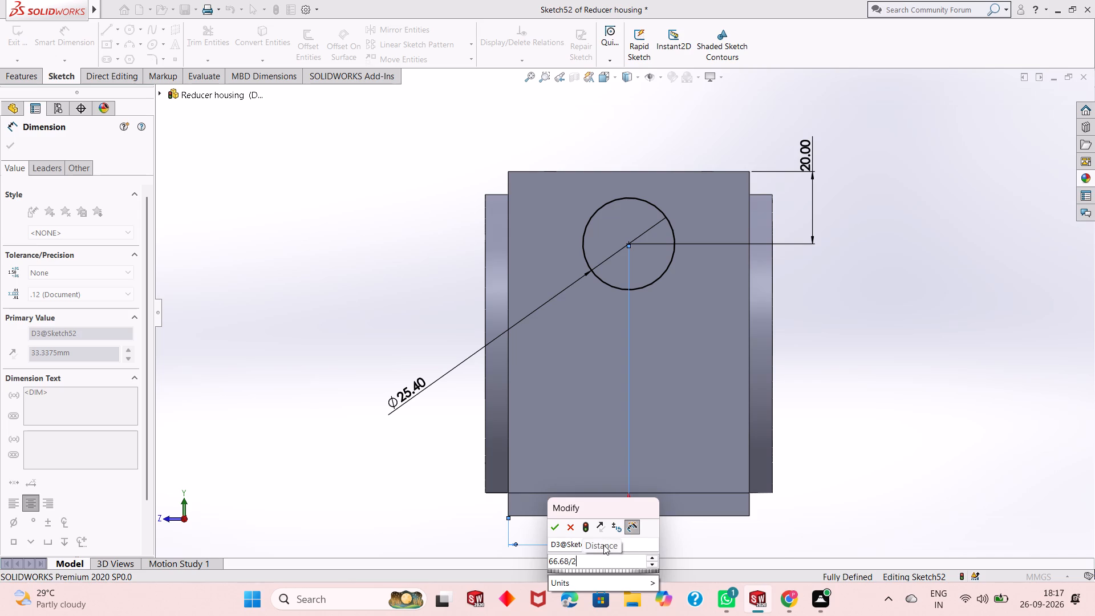
{"action": "key", "text": "Return"}
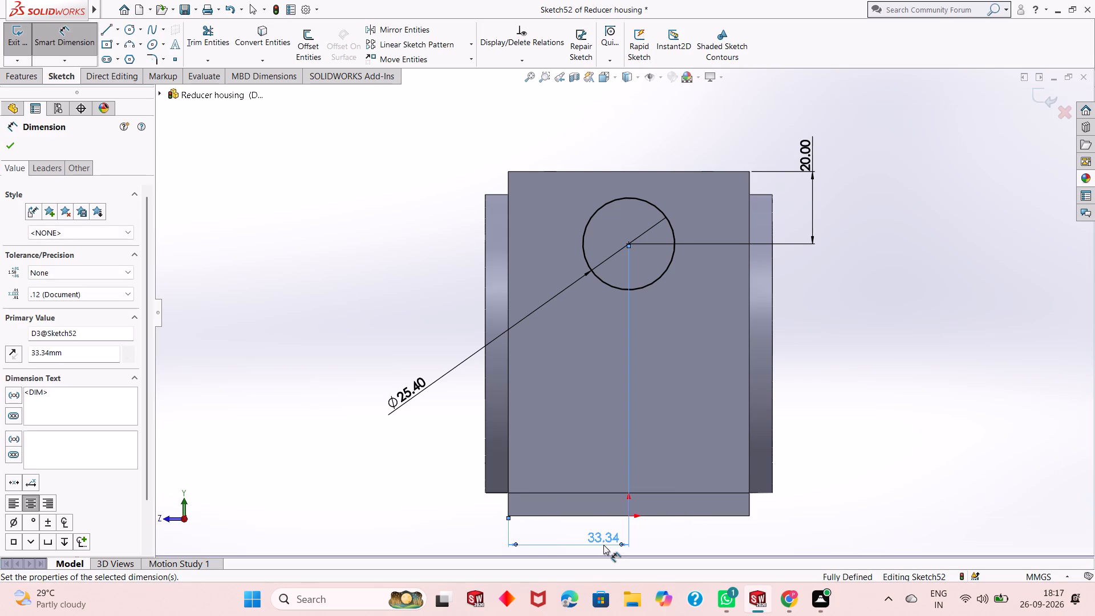
{"action": "right_click", "coordinate": [272, 385]}
{"action": "left_click", "coordinate": [303, 419]}
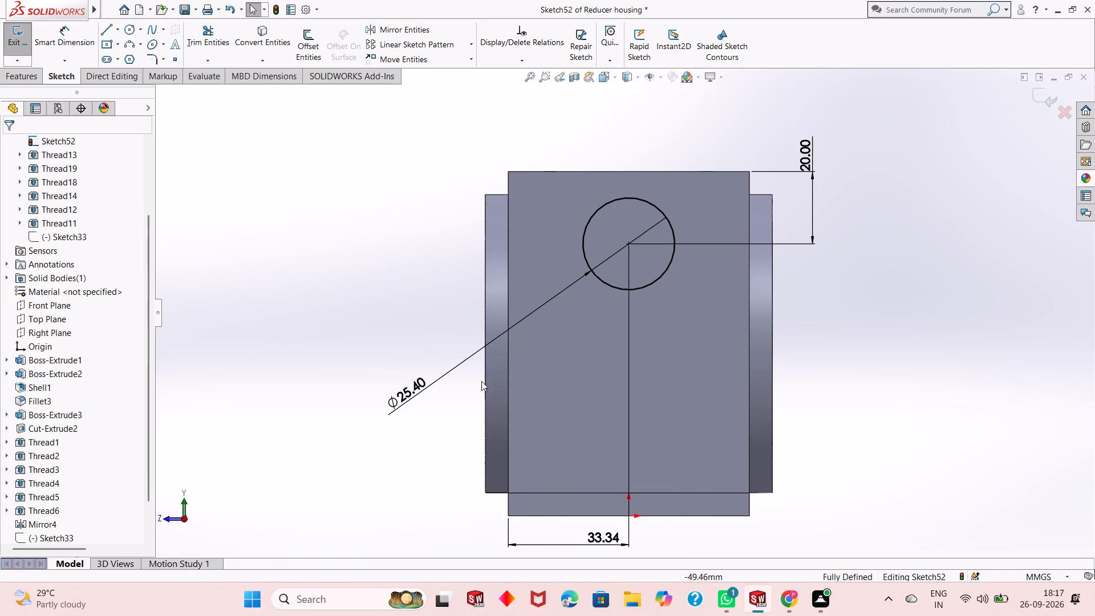
Extrude the 25.40 mm circle outward from the housing's end face as a 12.70 mm blind boss.
{"action": "middle_click_drag", "start_coordinate": [510, 342], "coordinate": [547, 361]}
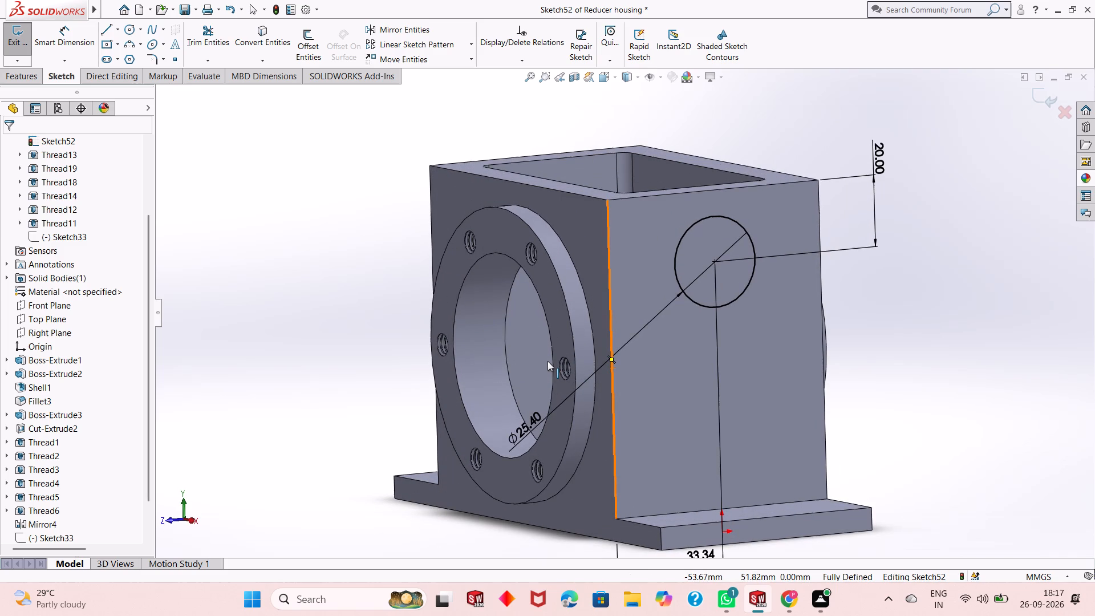
{"action": "left_click", "coordinate": [27, 74]}
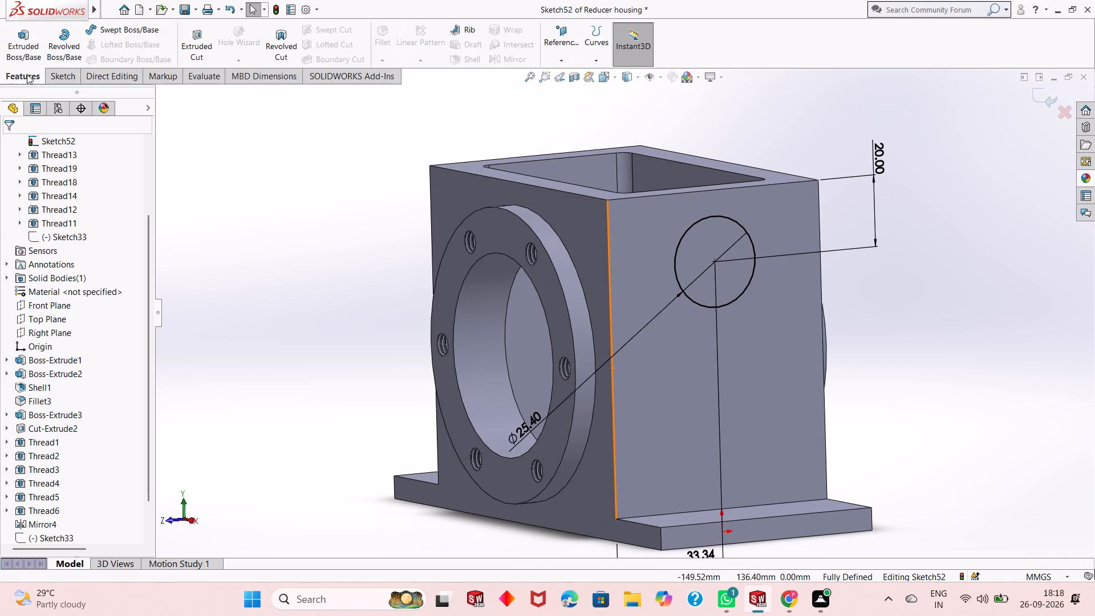
{"action": "left_click", "coordinate": [23, 46]}
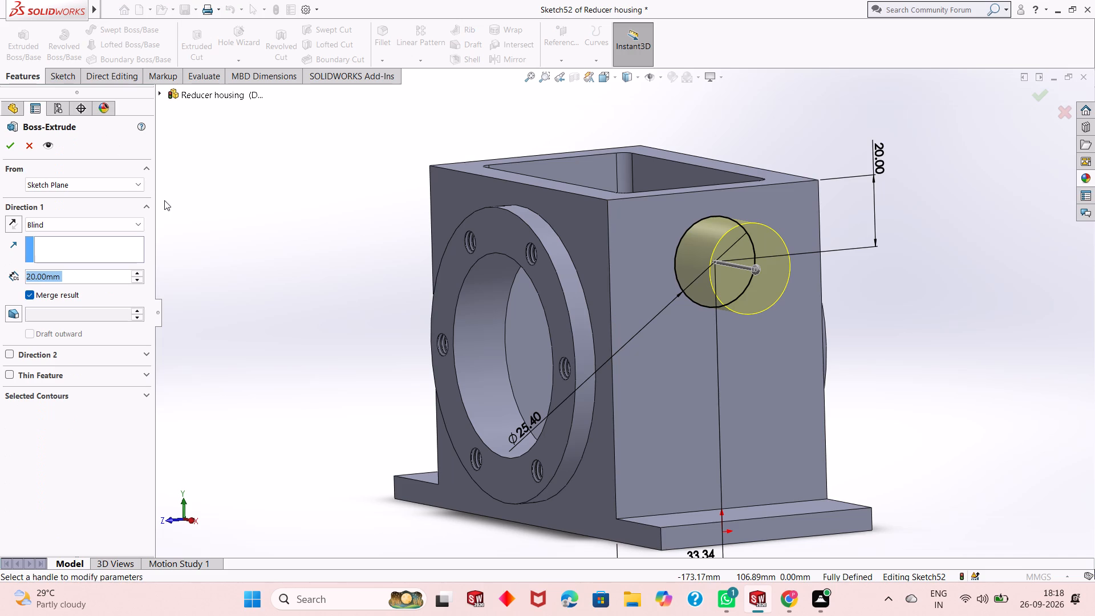
{"action": "type", "text": "12.70"}
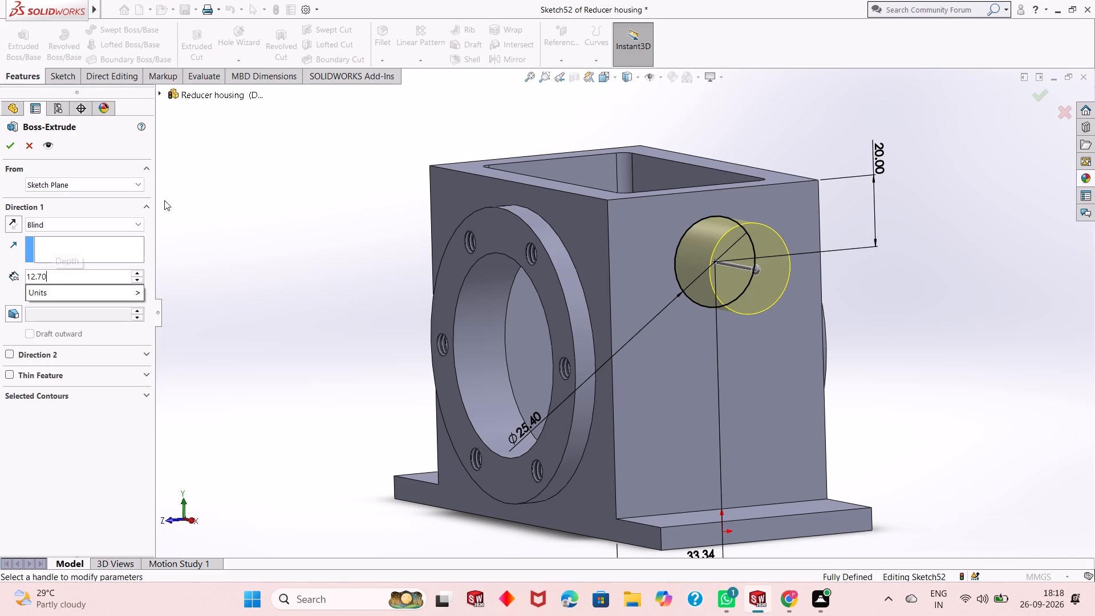
{"action": "key", "text": "Return"}
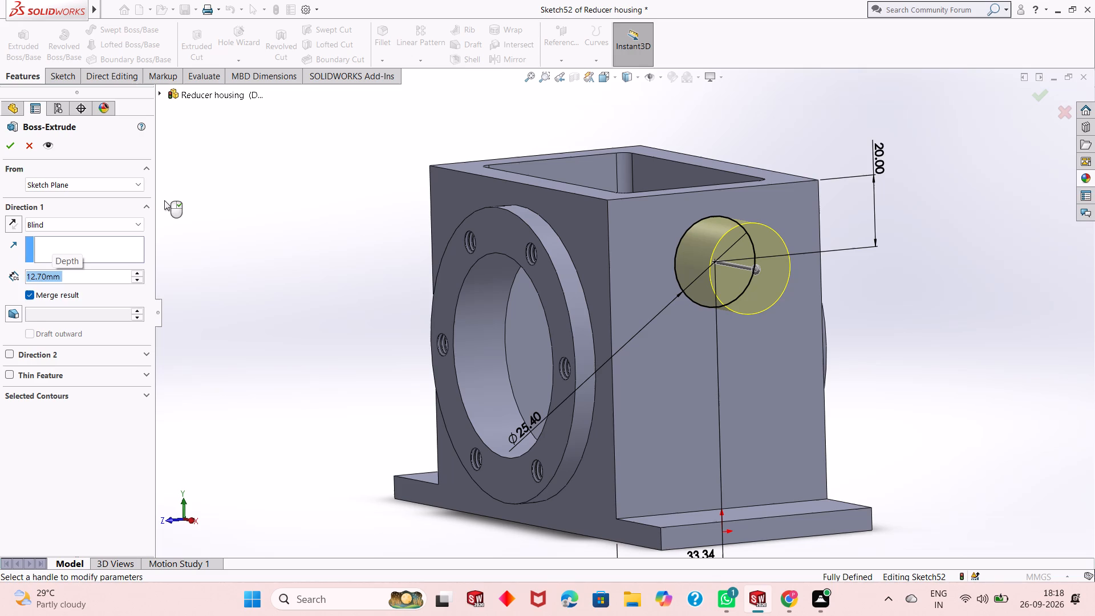
{"action": "left_click", "coordinate": [2, 143]}
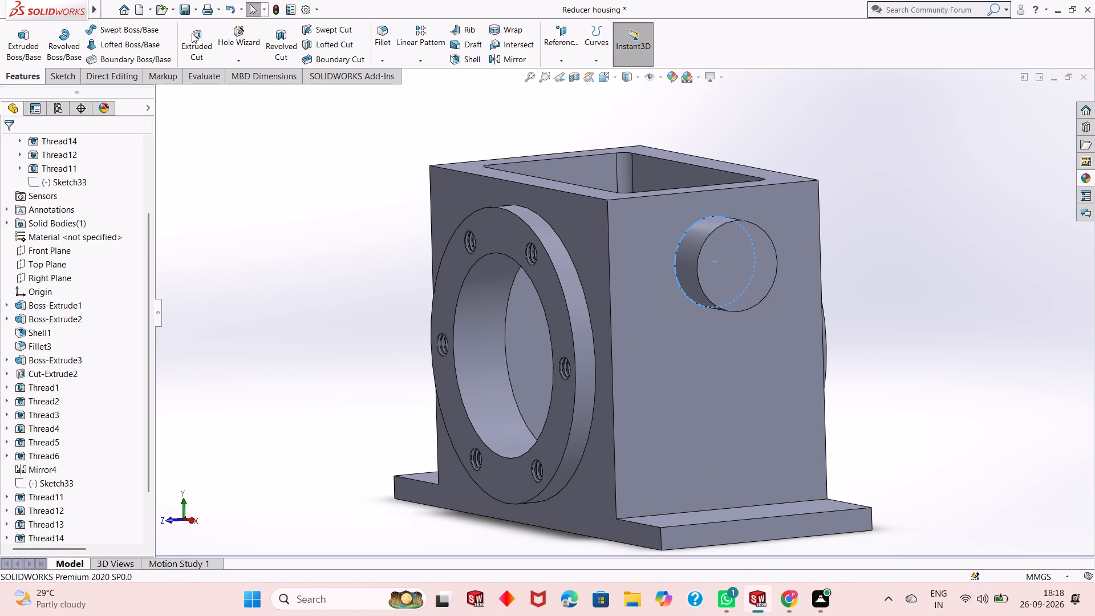
{"action": "left_click", "coordinate": [252, 176]}
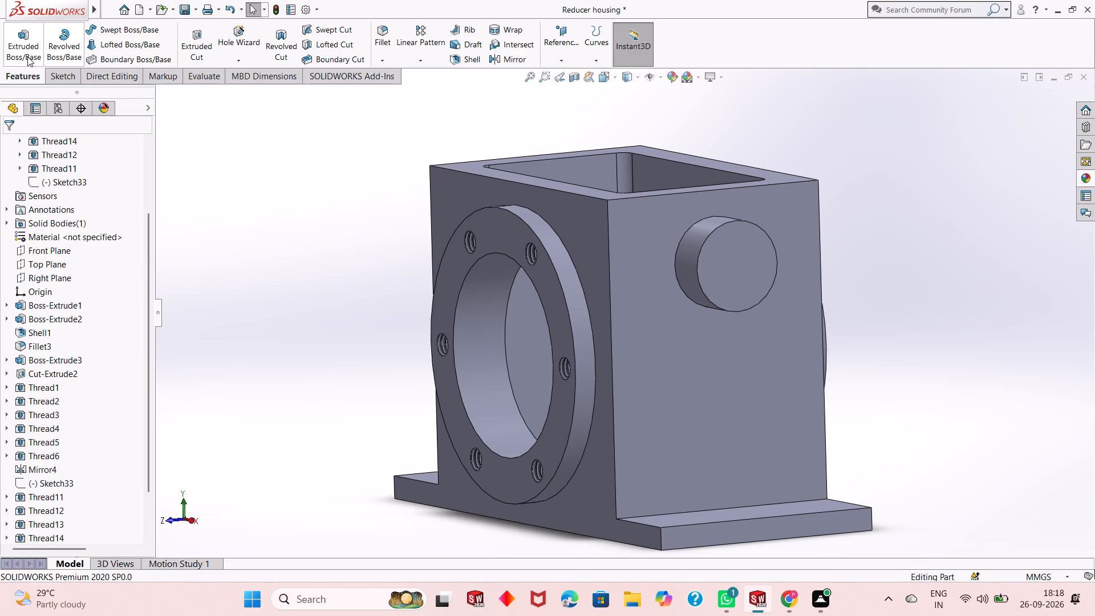
Start a sketch on the new round boss's end face and draw a concentric circle about 9 mm in diameter.
{"action": "left_click", "coordinate": [743, 257]}
{"action": "left_click", "coordinate": [791, 222]}
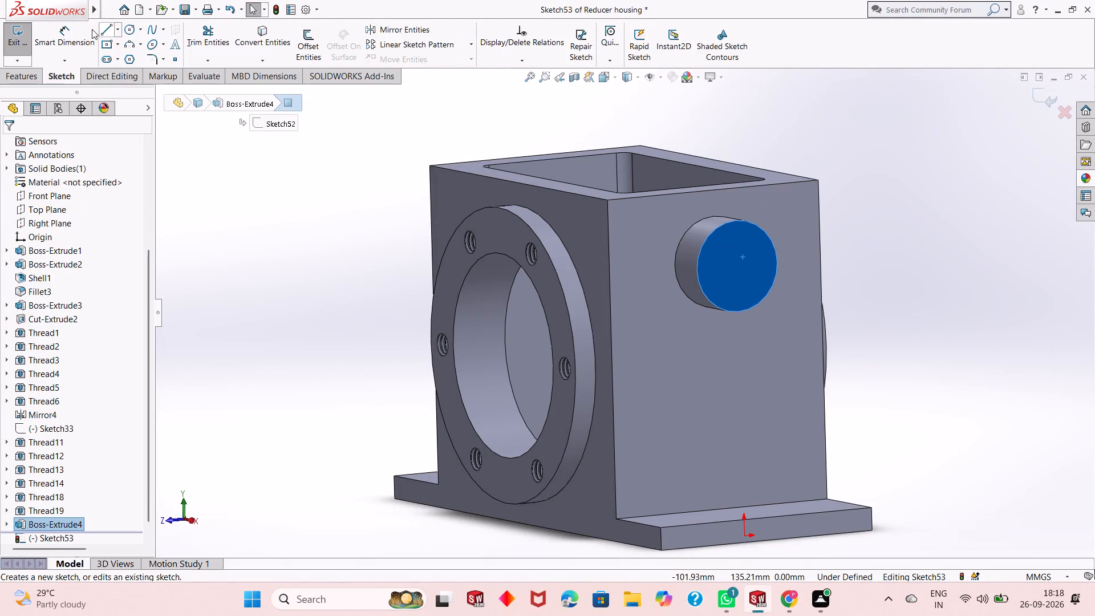
{"action": "left_click", "coordinate": [126, 26]}
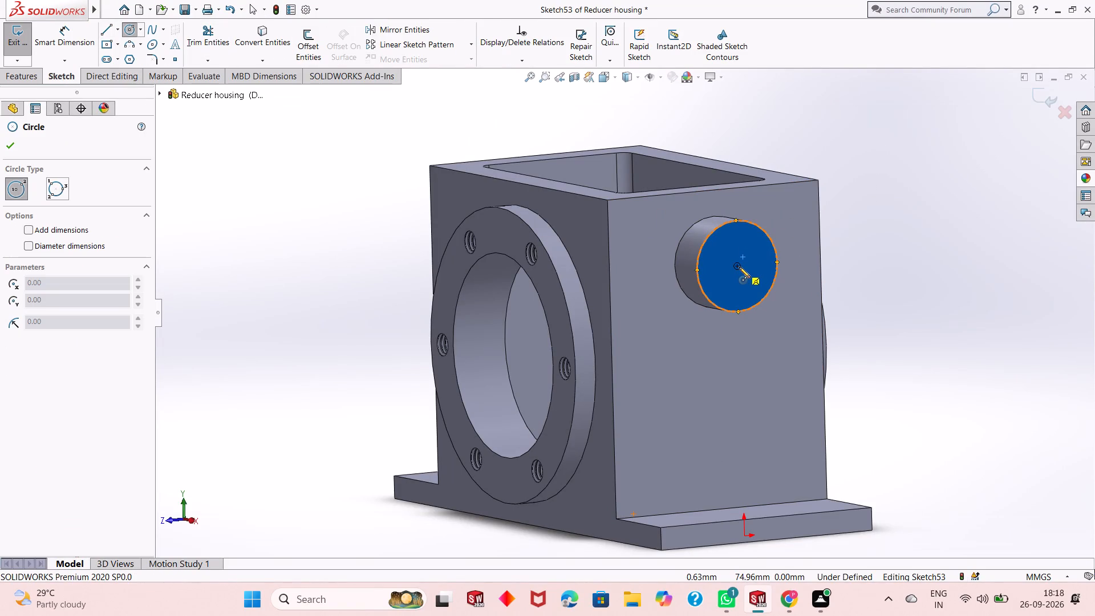
{"action": "key", "text": "ctrl+8"}
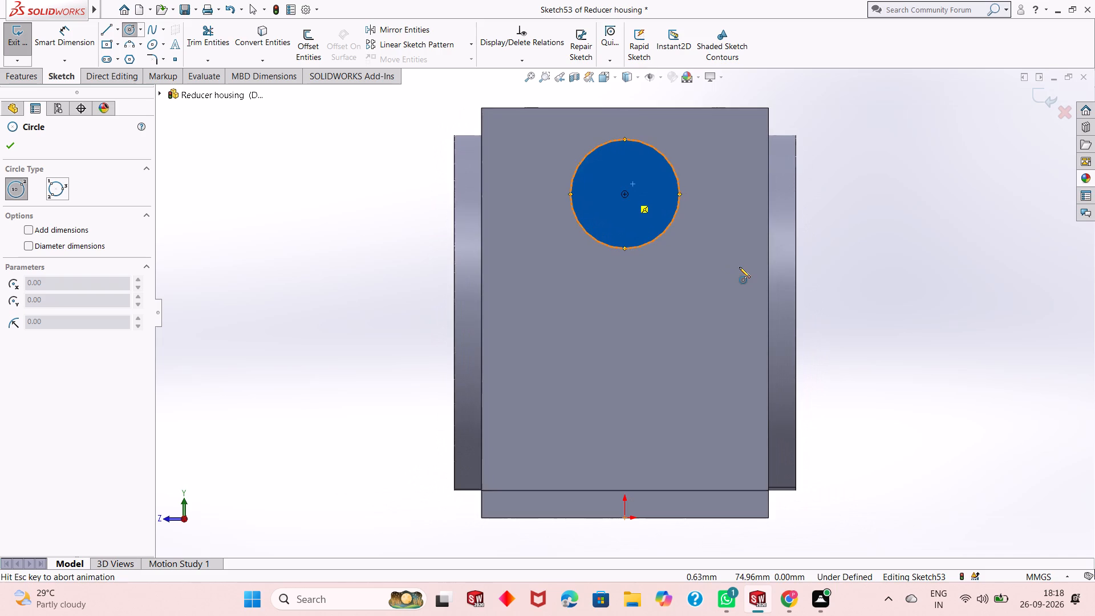
{"action": "left_click", "coordinate": [625, 194]}
{"action": "left_click", "coordinate": [630, 213]}
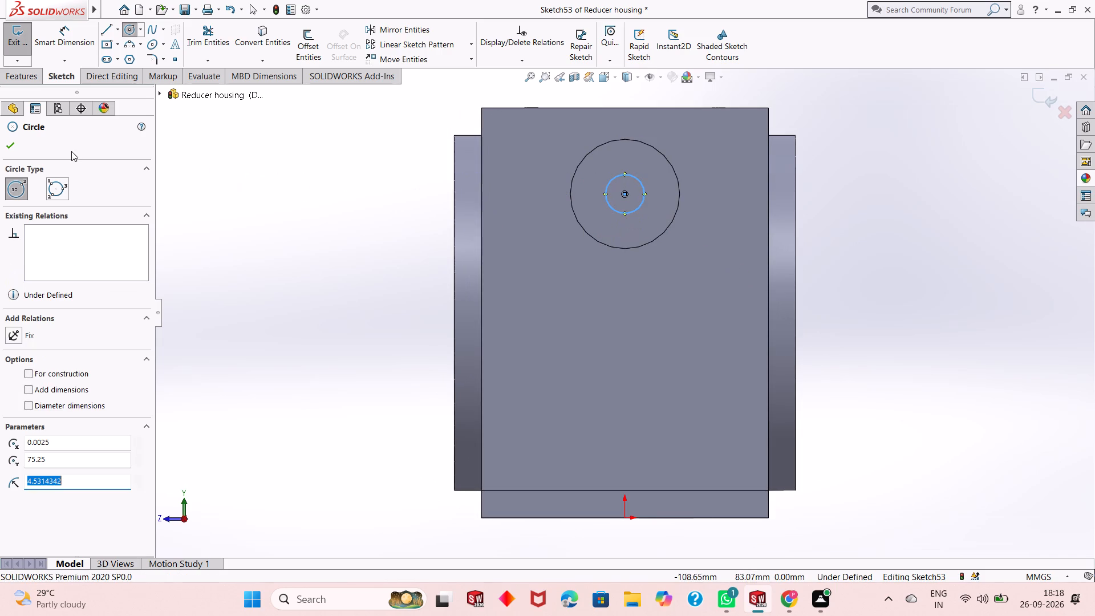
{"action": "left_click", "coordinate": [0, 148]}
{"action": "left_click", "coordinate": [3, 148]}
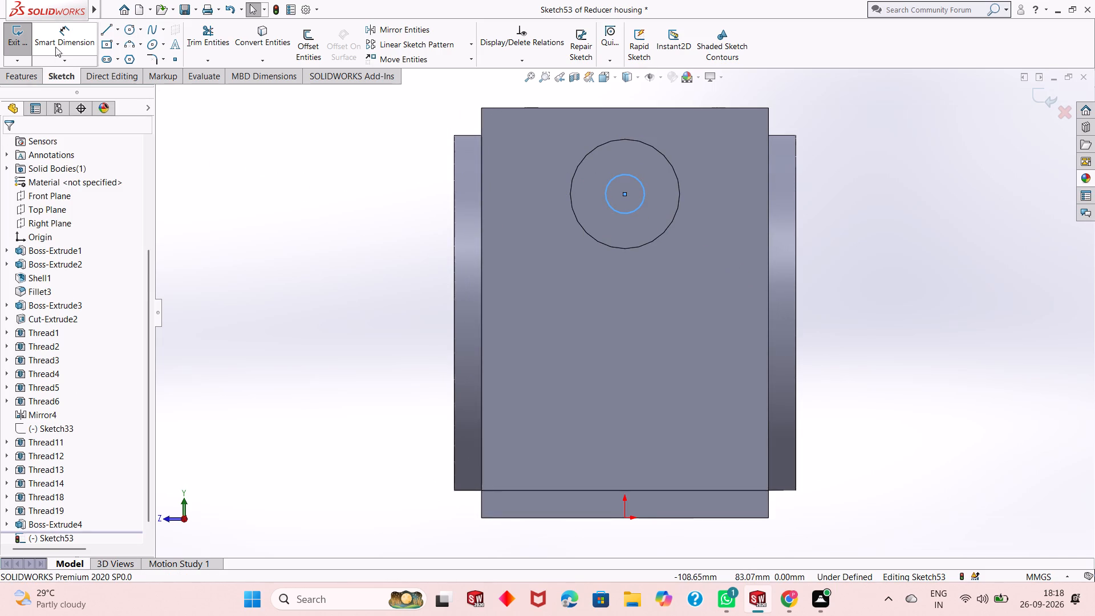
Dimension the inner circle's diameter to 14.605 mm.
{"action": "left_click", "coordinate": [59, 43]}
{"action": "left_click", "coordinate": [606, 199]}
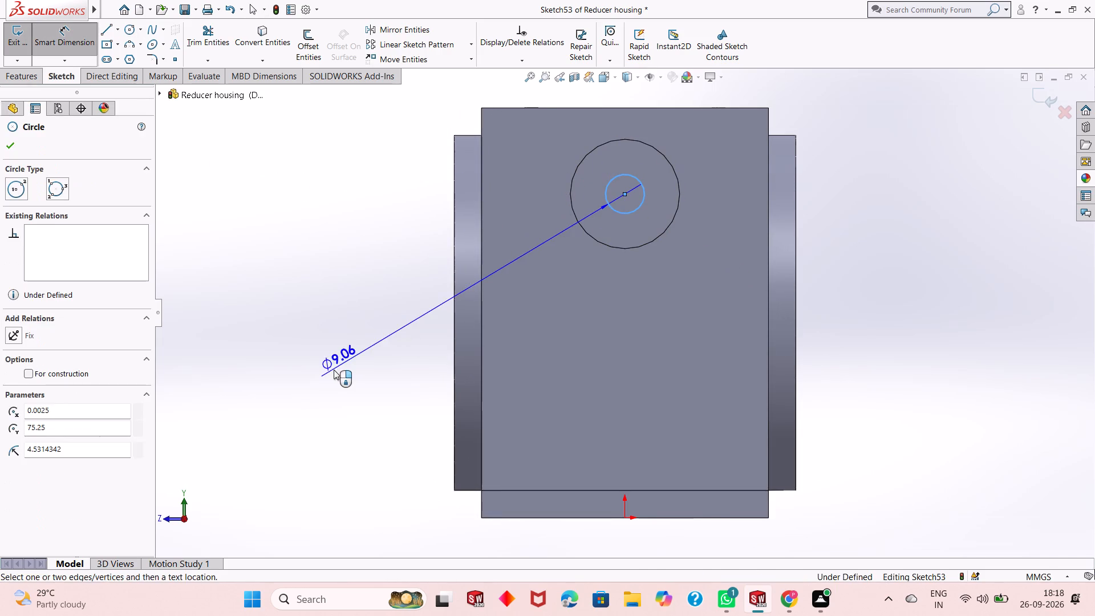
{"action": "left_click", "coordinate": [334, 370]}
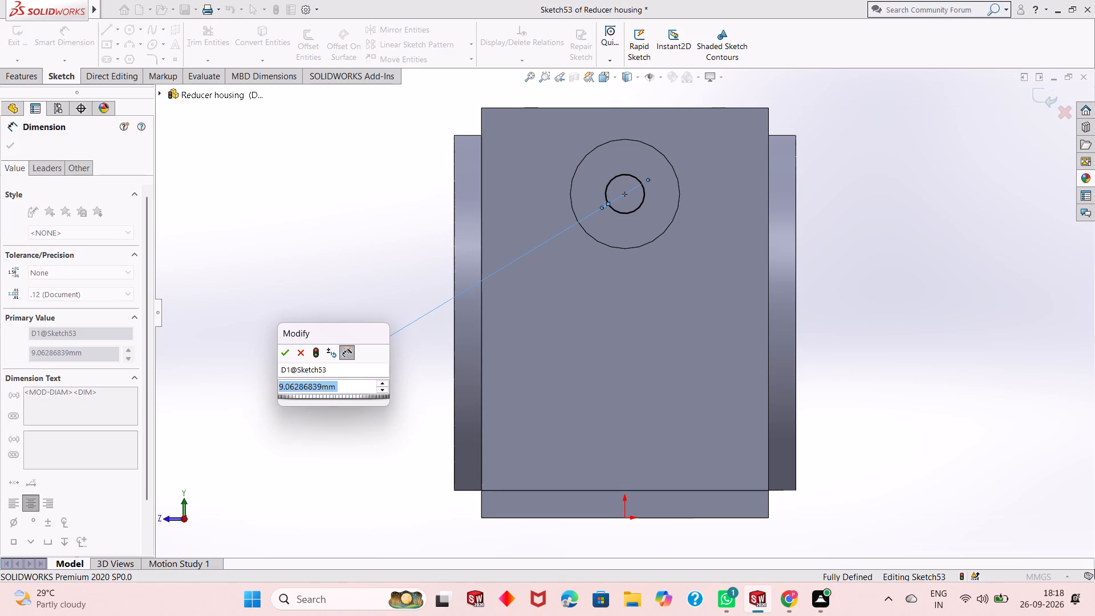
{"action": "type", "text": "14."}
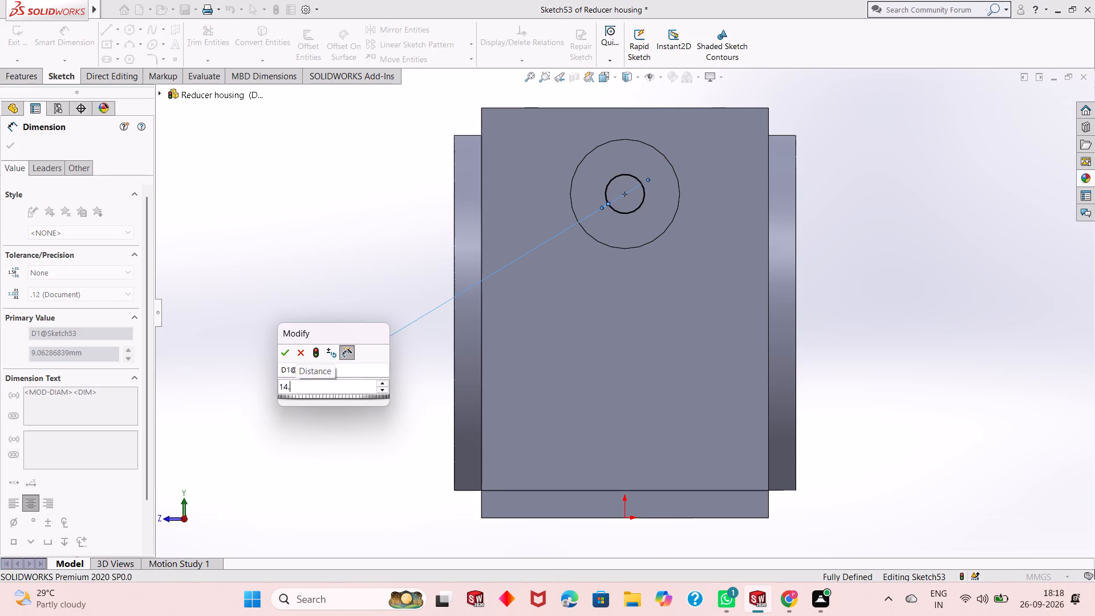
{"action": "type", "text": "605"}
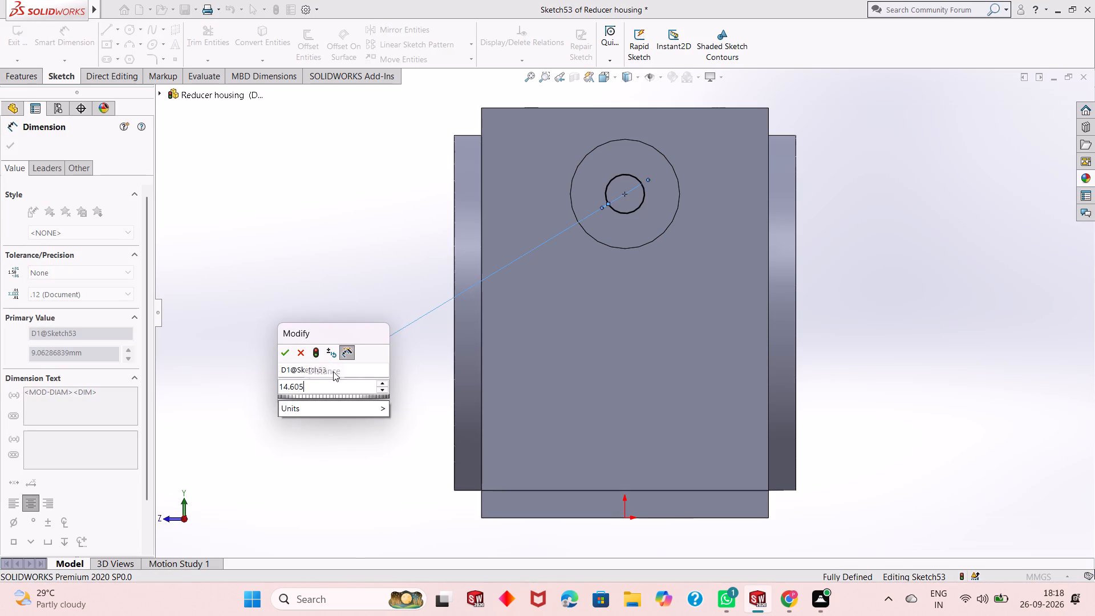
{"action": "key", "text": "Return"}
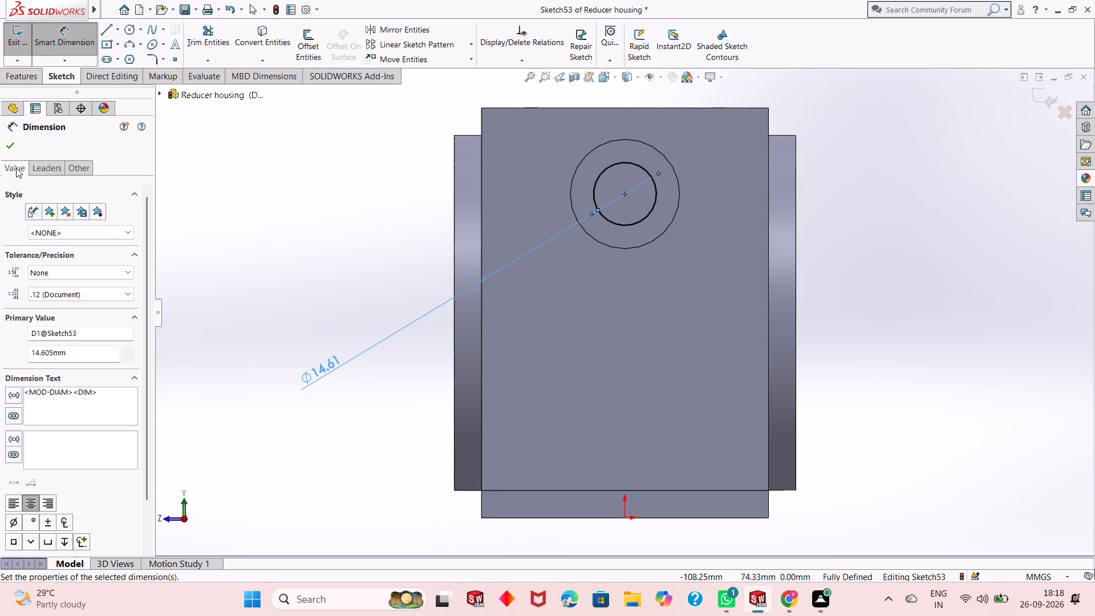
{"action": "left_click", "coordinate": [10, 144]}
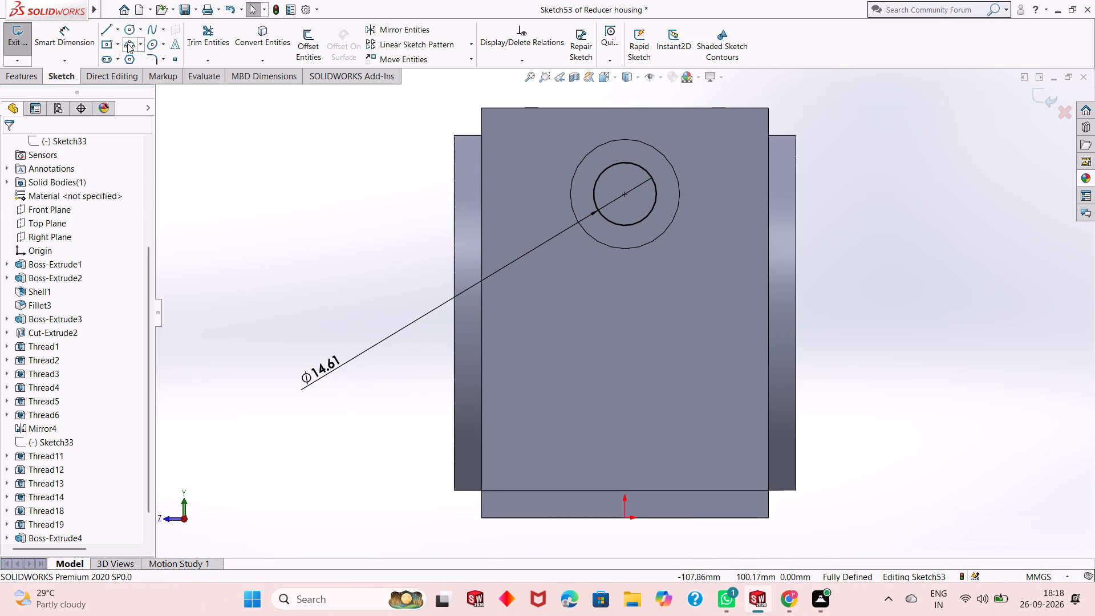
Cut the 14.605 mm circle 30 mm deep through the boss and the end wall into the housing's cavity.
{"action": "left_click", "coordinate": [27, 80]}
{"action": "left_click", "coordinate": [202, 42]}
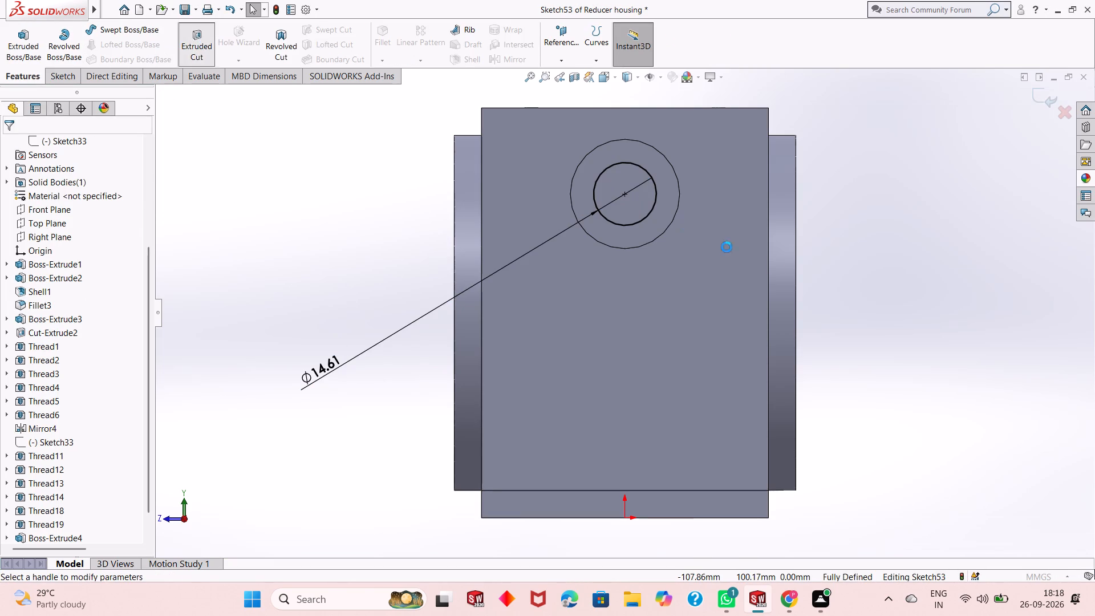
{"action": "middle_click_drag", "start_coordinate": [808, 238], "coordinate": [771, 297]}
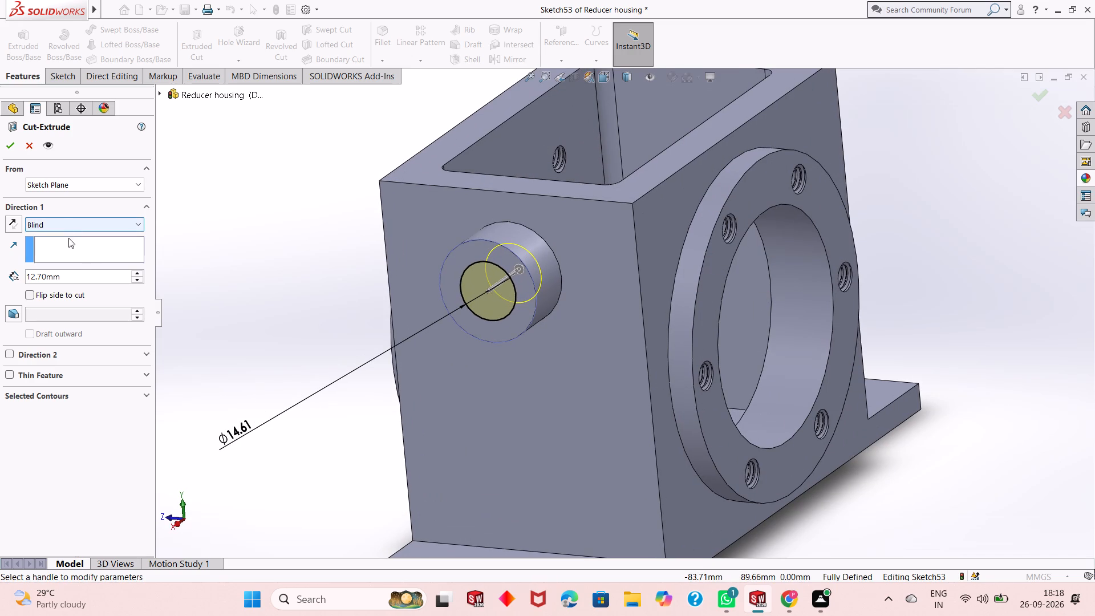
{"action": "double_click", "coordinate": [90, 274]}
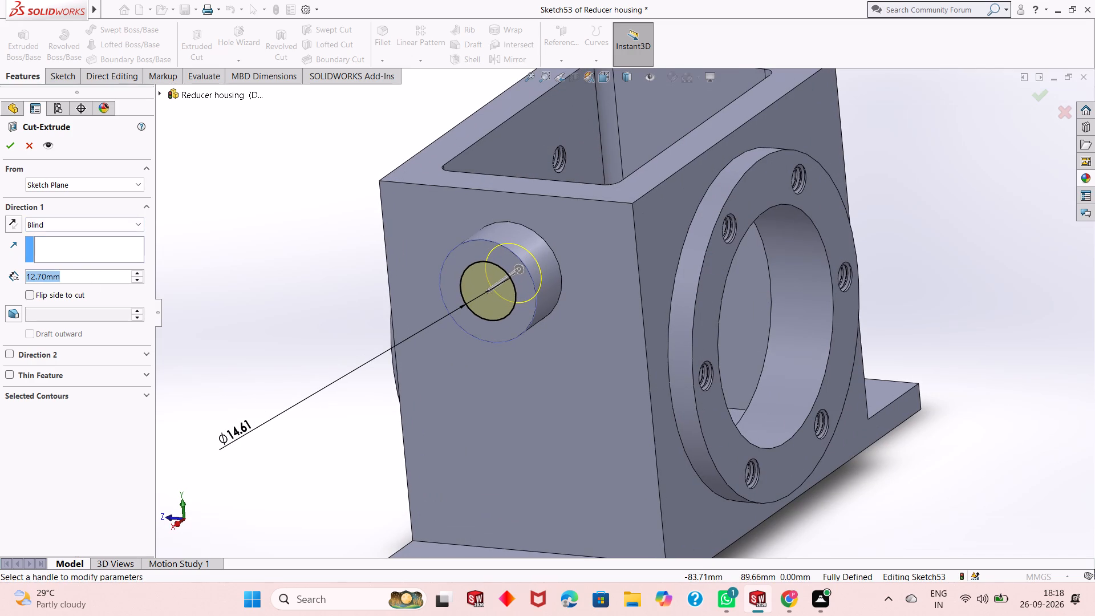
{"action": "type", "text": "20"}
{"action": "key", "text": "Return"}
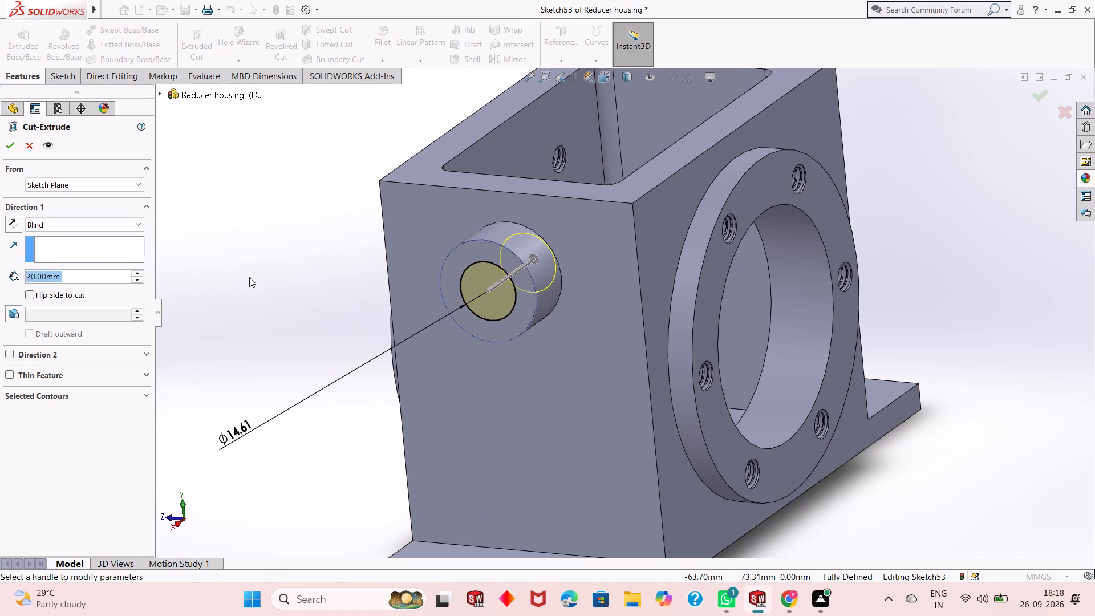
{"action": "middle_click_drag", "start_coordinate": [256, 277], "coordinate": [230, 386]}
{"action": "middle_click_drag", "start_coordinate": [230, 386], "coordinate": [203, 450]}
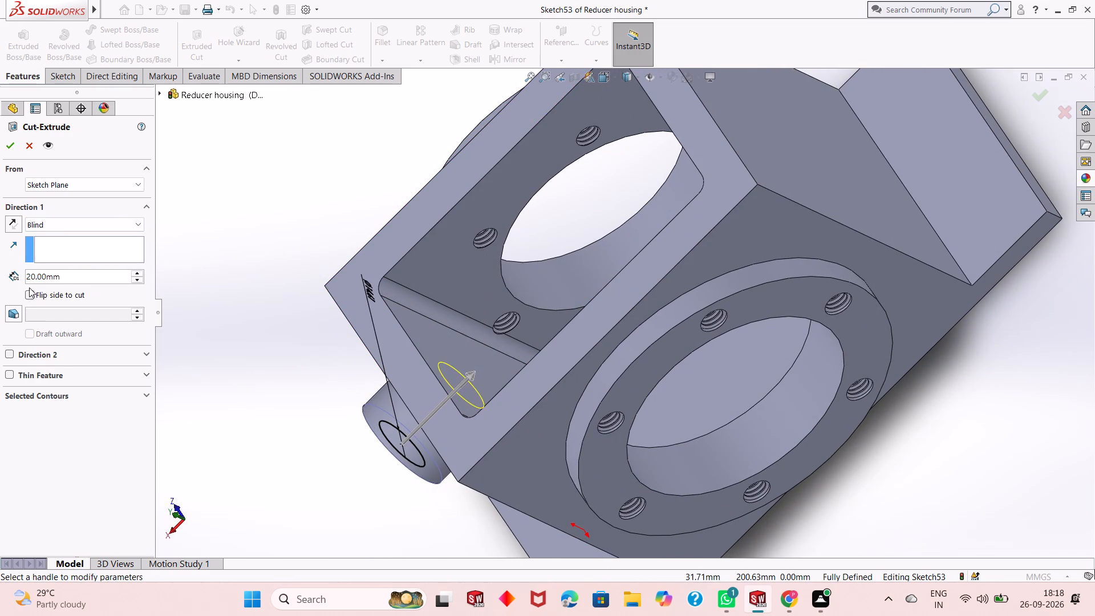
{"action": "double_click", "coordinate": [59, 274]}
{"action": "type", "text": "30"}
{"action": "key", "text": "Return"}
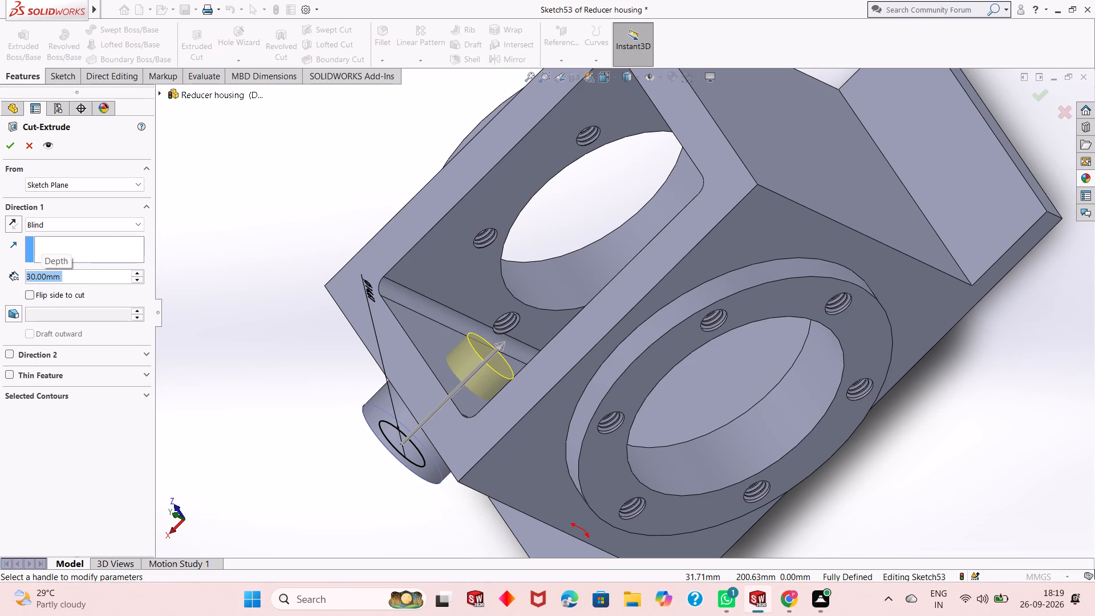
{"action": "left_click", "coordinate": [9, 141]}
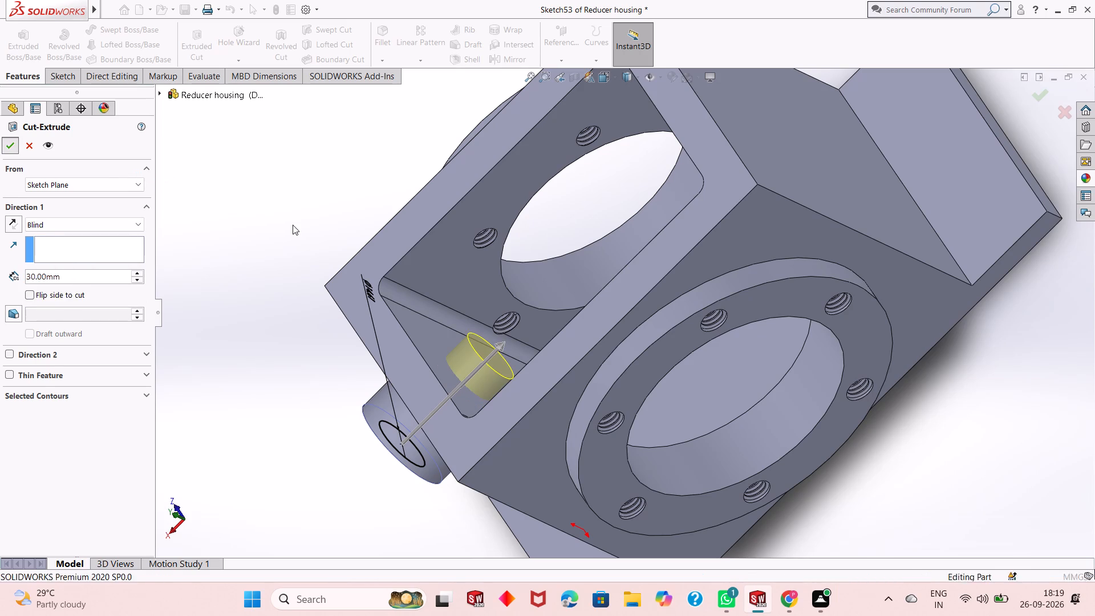
Mirror the 25.40 mm round boss and its 14.605 mm bore about the Right Plane onto the opposite end wall.
{"action": "left_click", "coordinate": [293, 225]}
{"action": "middle_click_drag", "start_coordinate": [437, 326], "coordinate": [496, 206]}
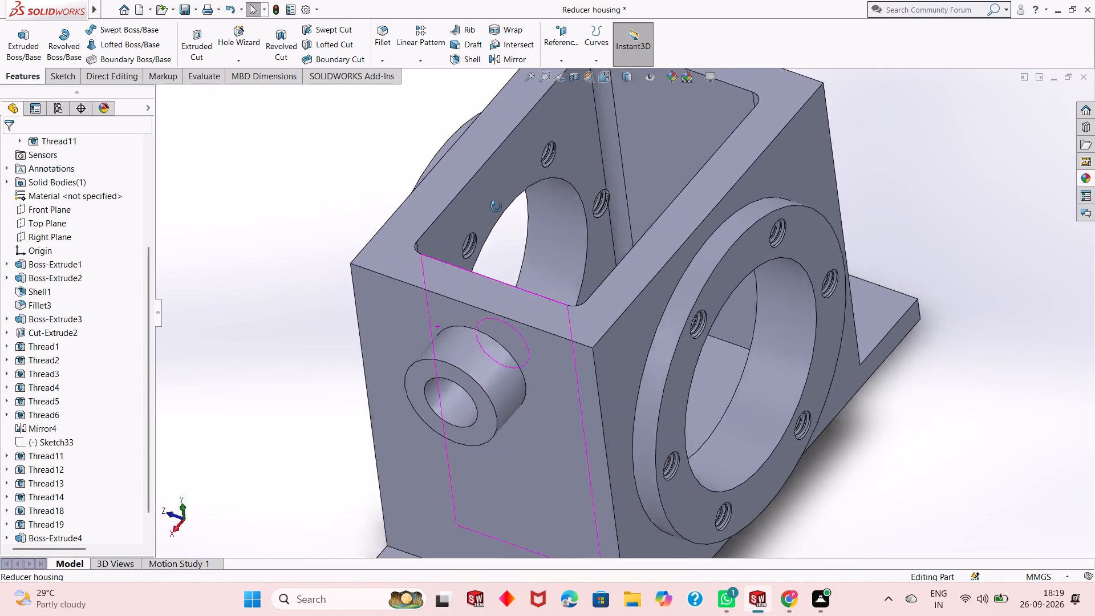
{"action": "middle_click_drag", "start_coordinate": [496, 206], "coordinate": [537, 149]}
{"action": "scroll", "coordinate": [561, 249], "scroll_direction": "up", "scroll_amount": 1}
{"action": "middle_click_drag", "start_coordinate": [663, 329], "coordinate": [646, 303]}
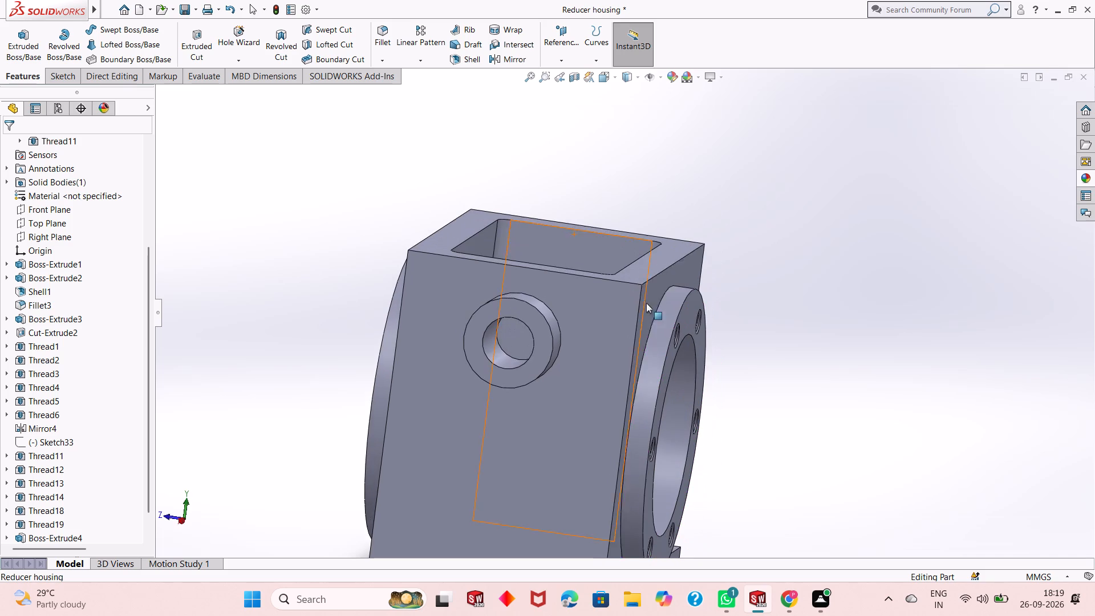
{"action": "middle_click_drag", "start_coordinate": [580, 270], "coordinate": [554, 297]}
{"action": "scroll", "coordinate": [526, 303], "scroll_direction": "up", "scroll_amount": 2}
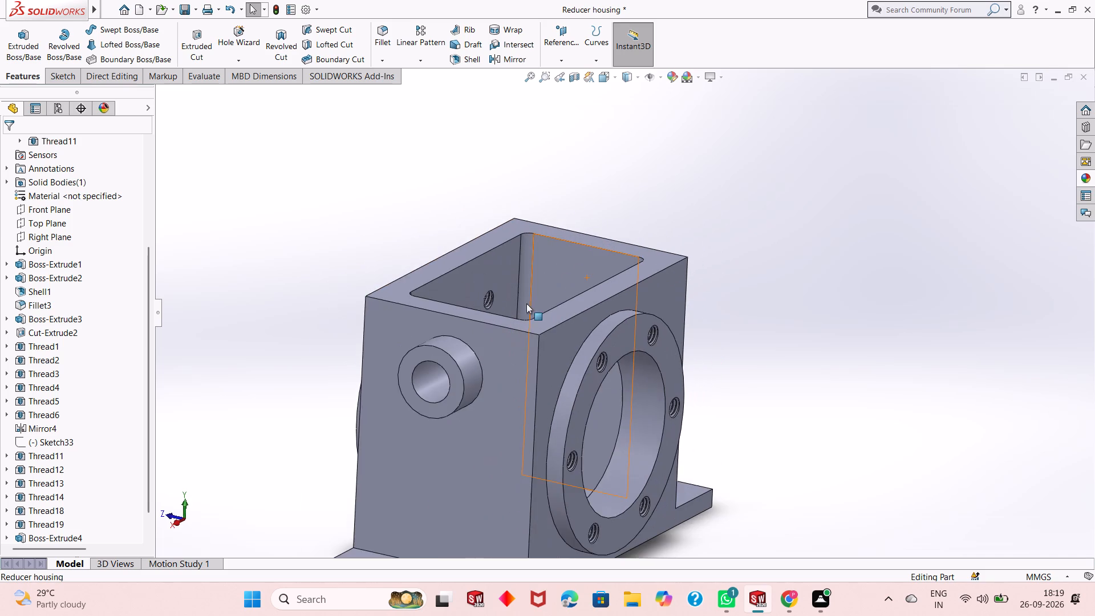
{"action": "left_click", "coordinate": [497, 58]}
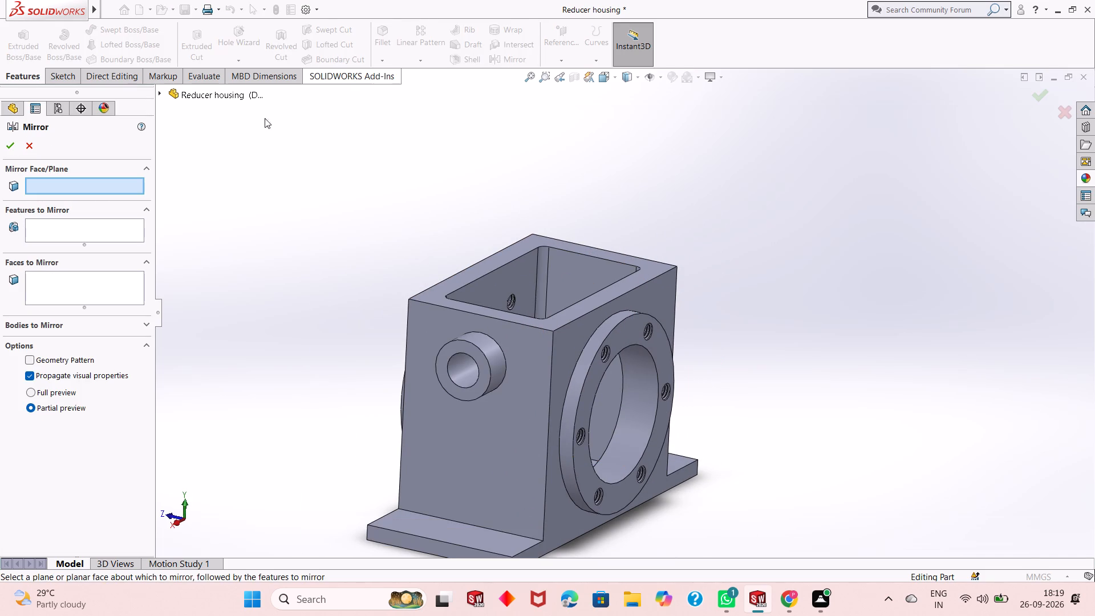
{"action": "left_click", "coordinate": [174, 93]}
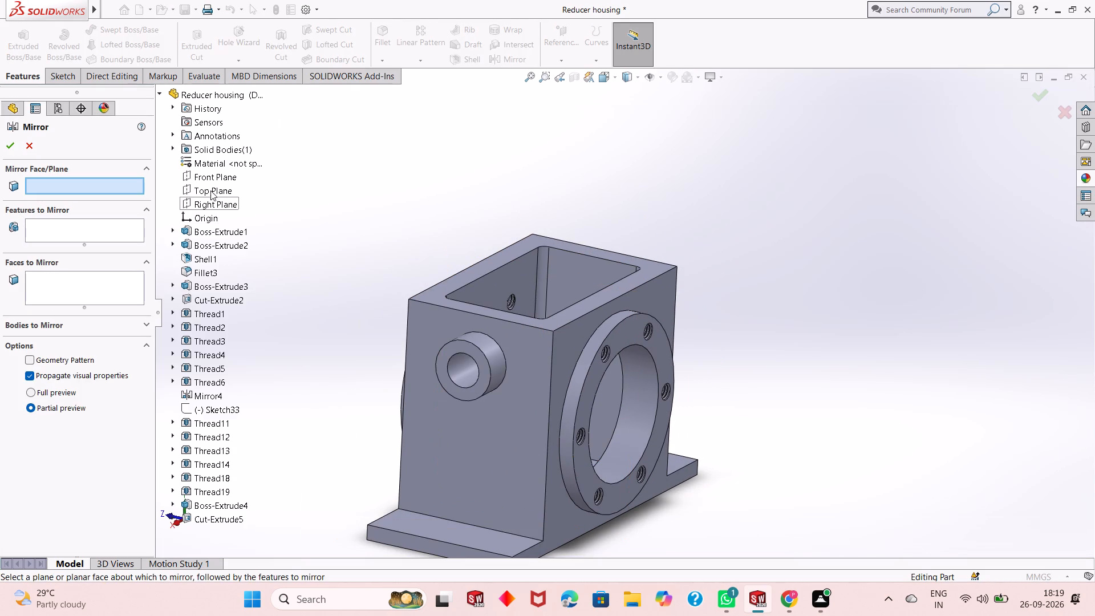
{"action": "left_click", "coordinate": [213, 200]}
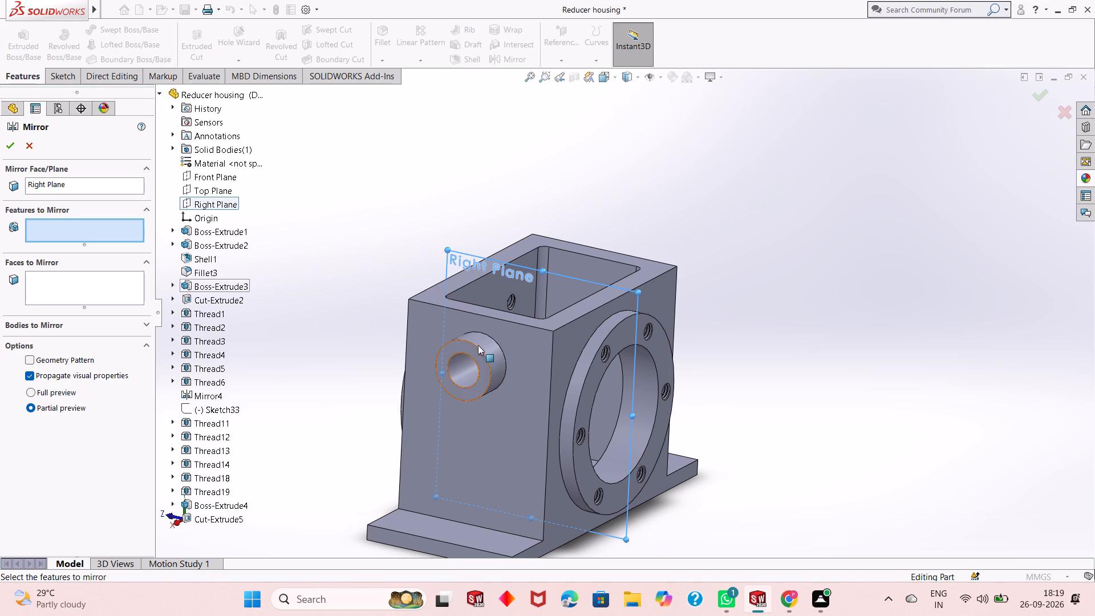
{"action": "left_click", "coordinate": [234, 505]}
{"action": "left_click", "coordinate": [236, 512]}
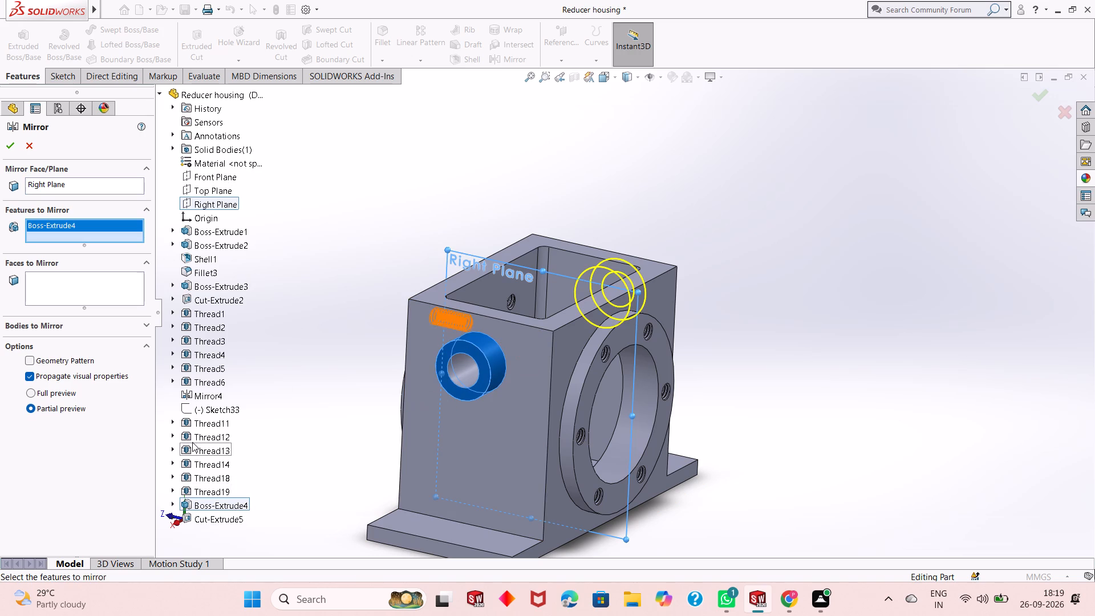
{"action": "left_click", "coordinate": [201, 518]}
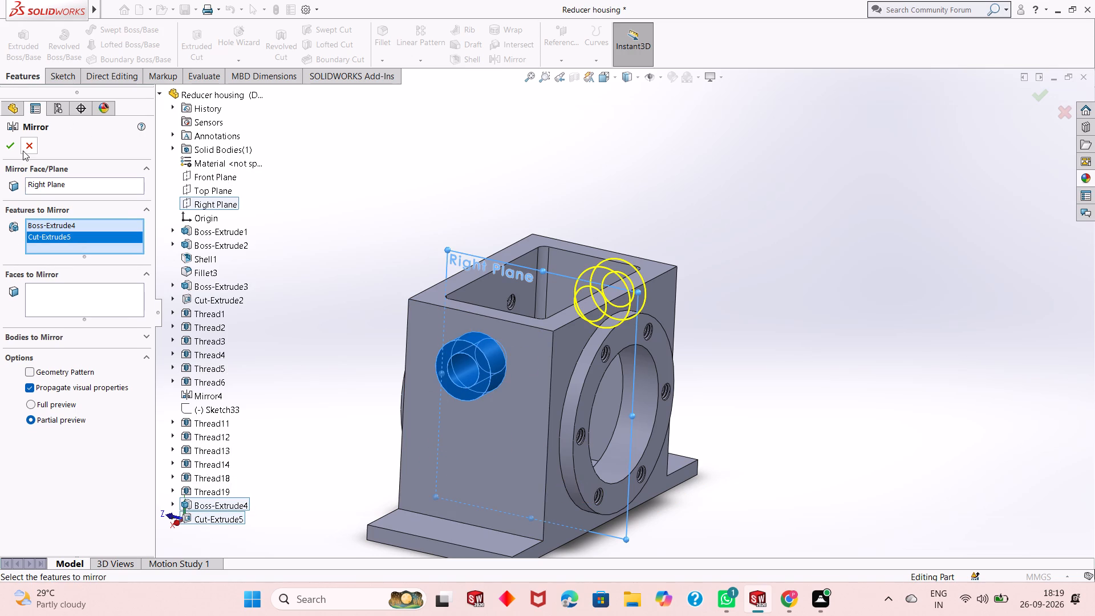
{"action": "left_click", "coordinate": [10, 149]}
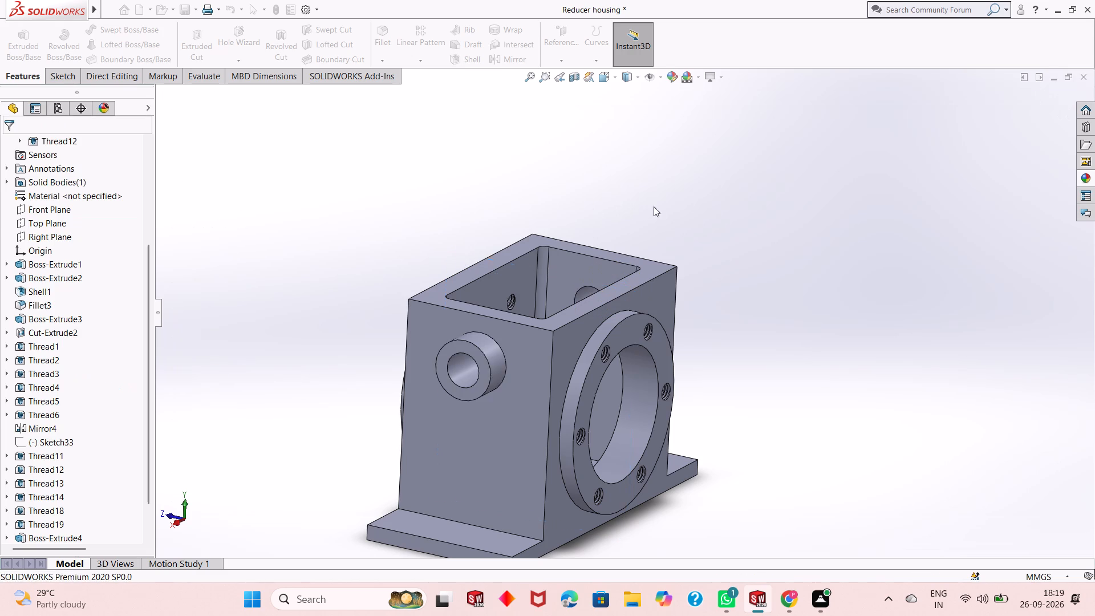
Examine the housing from several angles, checking both end bosses, their bores and the threaded flange holes.
{"action": "scroll", "coordinate": [594, 323], "scroll_direction": "up", "scroll_amount": 1}
{"action": "middle_click_drag", "start_coordinate": [594, 323], "coordinate": [498, 286]}
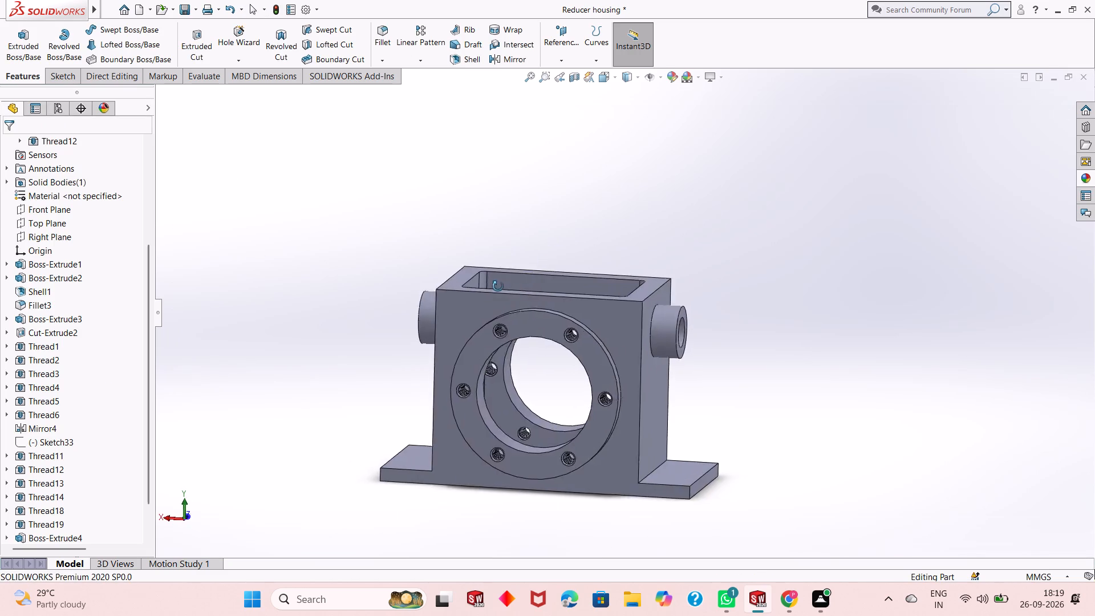
{"action": "middle_click_drag", "start_coordinate": [498, 286], "coordinate": [610, 315]}
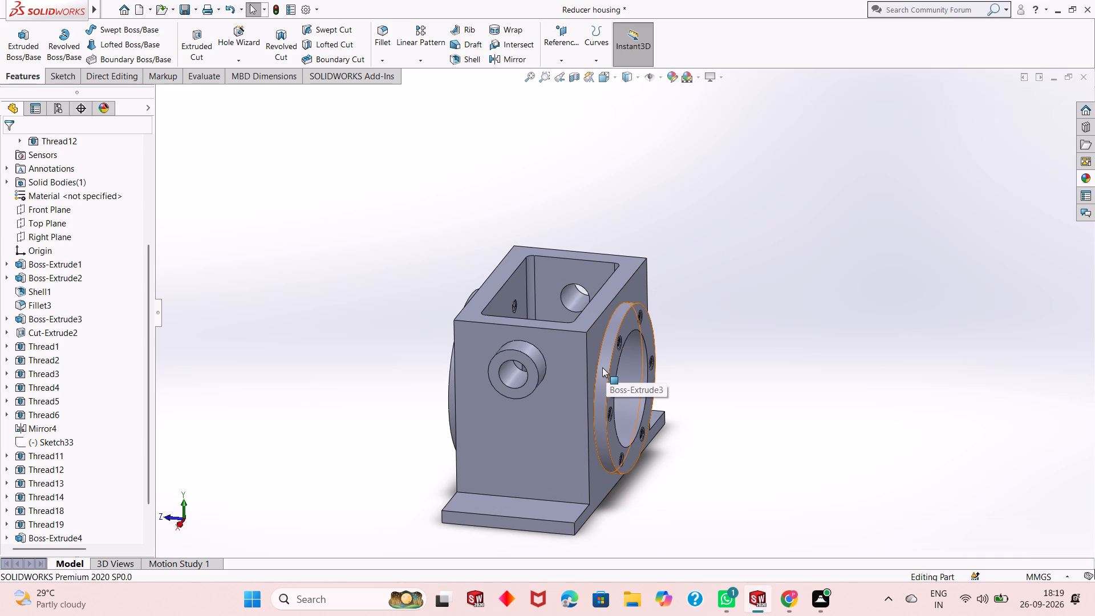
{"action": "scroll", "coordinate": [741, 395], "scroll_direction": "down", "scroll_amount": 1}
{"action": "scroll", "coordinate": [498, 390], "scroll_direction": "up", "scroll_amount": 1}
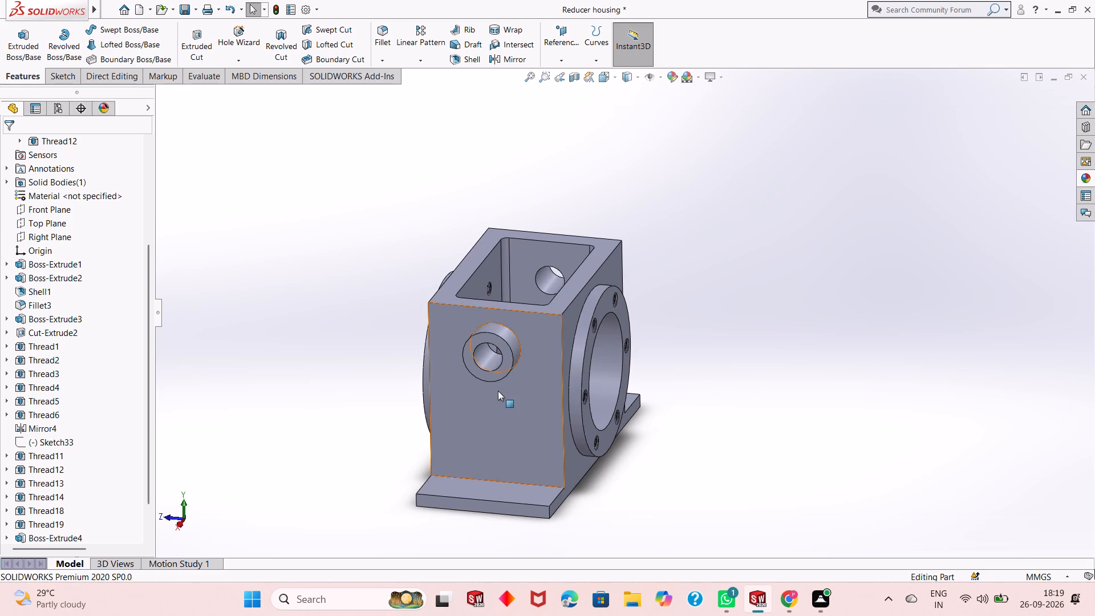
{"action": "middle_click_drag", "start_coordinate": [498, 391], "coordinate": [477, 364]}
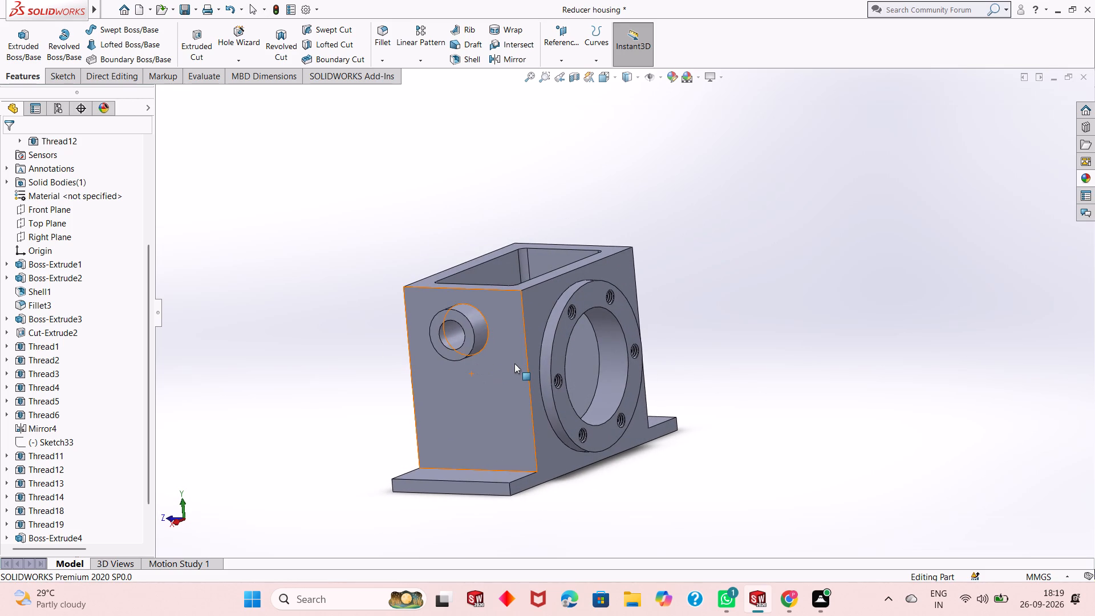
{"action": "middle_click_drag", "start_coordinate": [514, 363], "coordinate": [485, 372]}
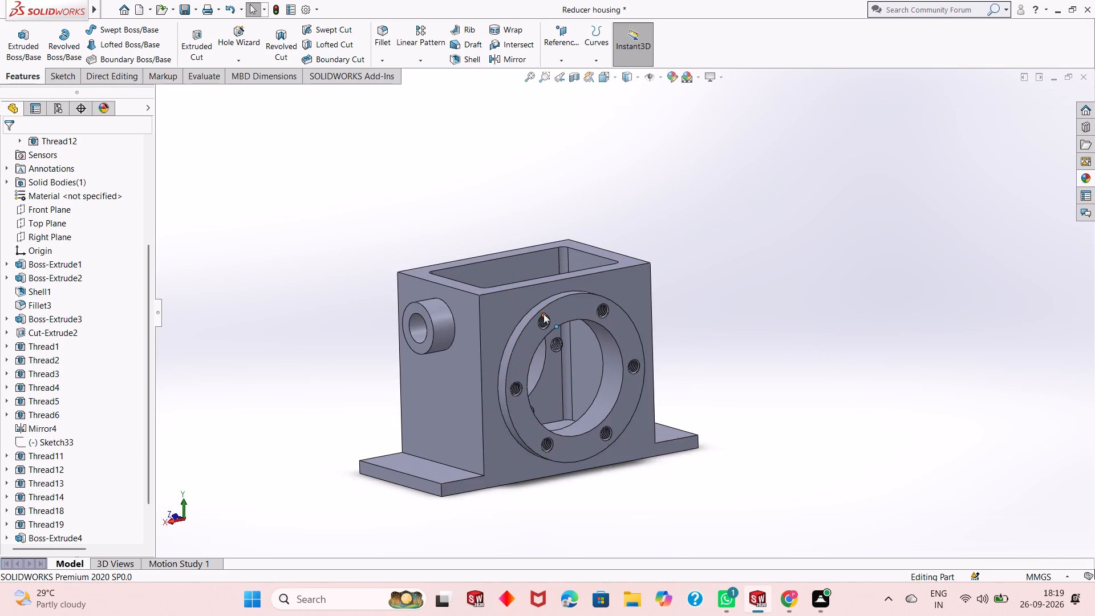
{"action": "scroll", "coordinate": [544, 313], "scroll_direction": "down", "scroll_amount": 3}
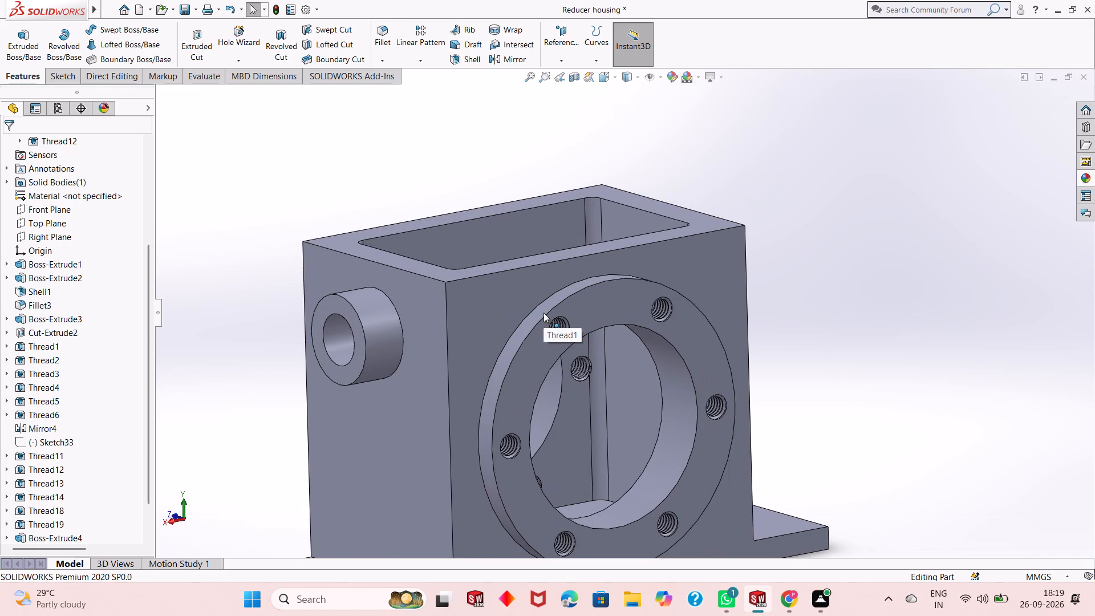
{"action": "scroll", "coordinate": [544, 313], "scroll_direction": "down", "scroll_amount": 2}
{"action": "scroll", "coordinate": [550, 327], "scroll_direction": "up", "scroll_amount": 2}
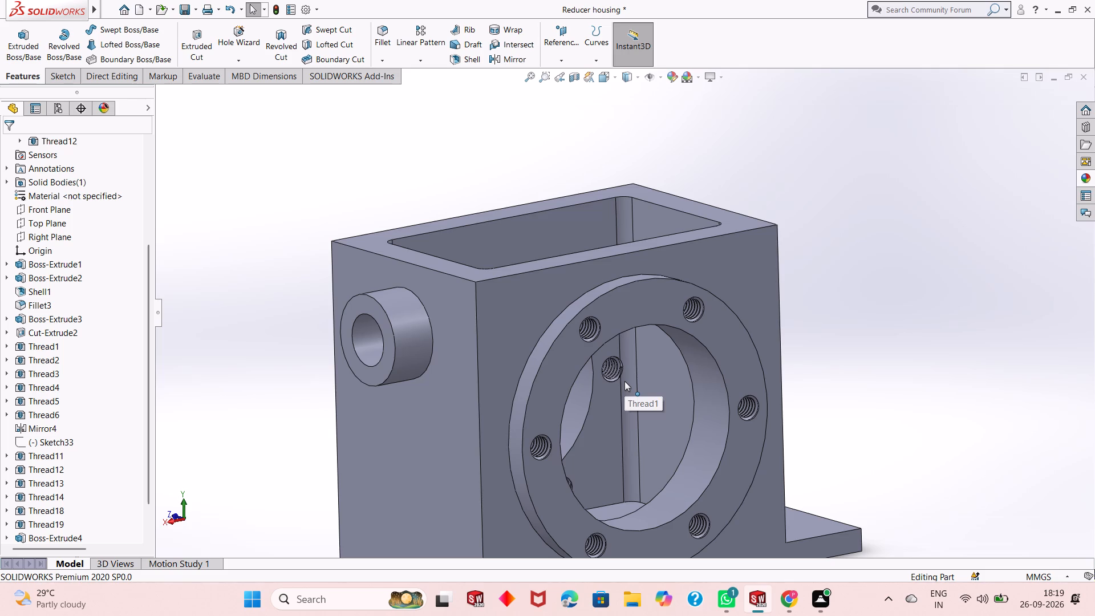
{"action": "scroll", "coordinate": [582, 394], "scroll_direction": "up", "scroll_amount": 3}
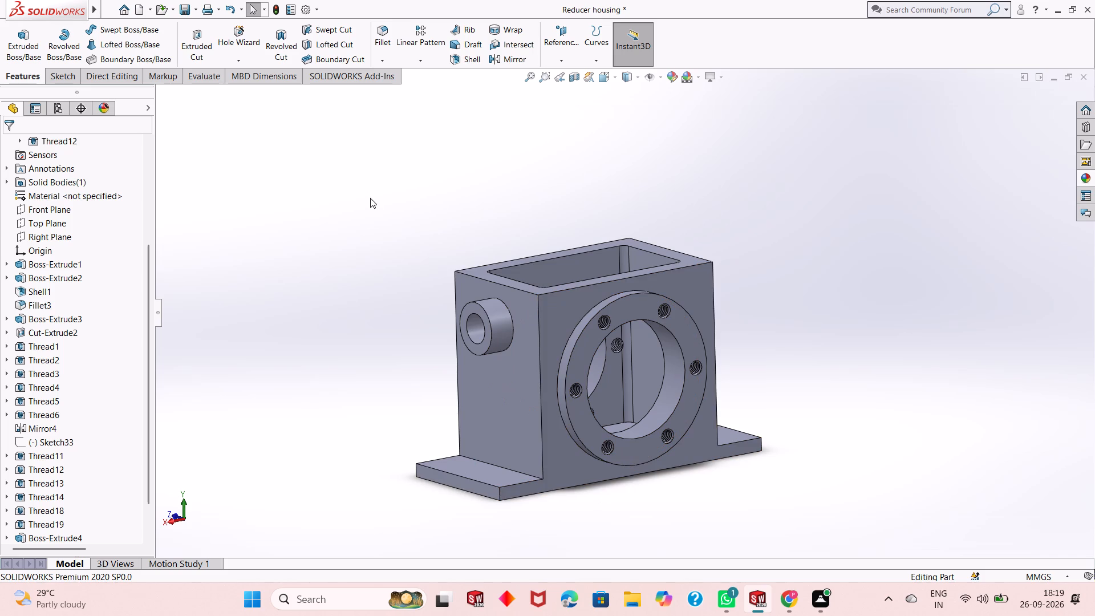
Start a 3.18 mm symmetric fillet on the four short vertical corner edges of the base plate.
{"action": "left_click", "coordinate": [379, 48]}
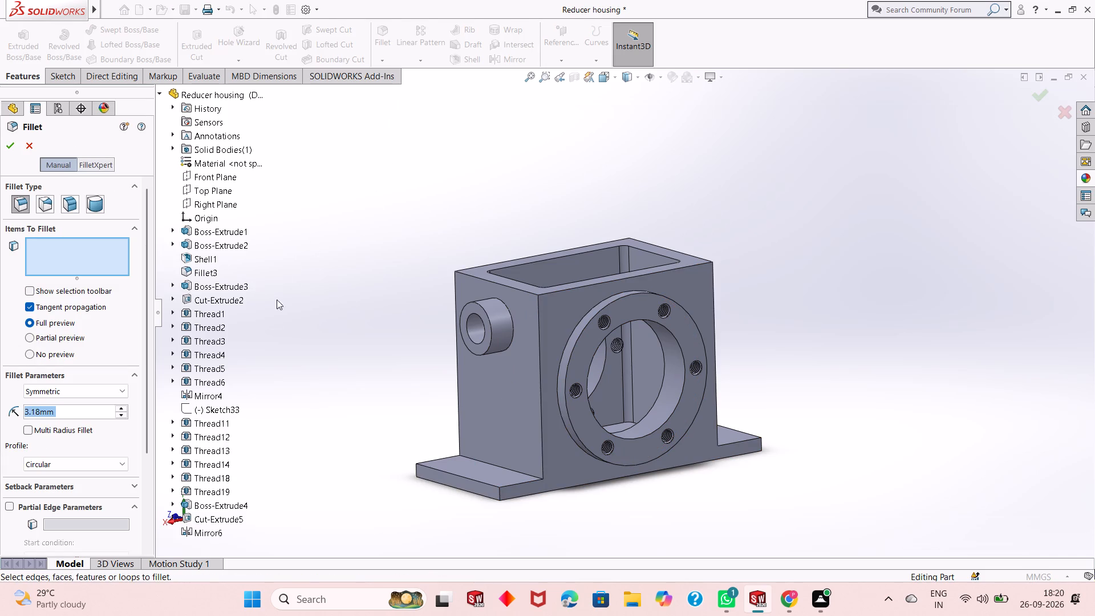
{"action": "scroll", "coordinate": [584, 460], "scroll_direction": "down", "scroll_amount": 2}
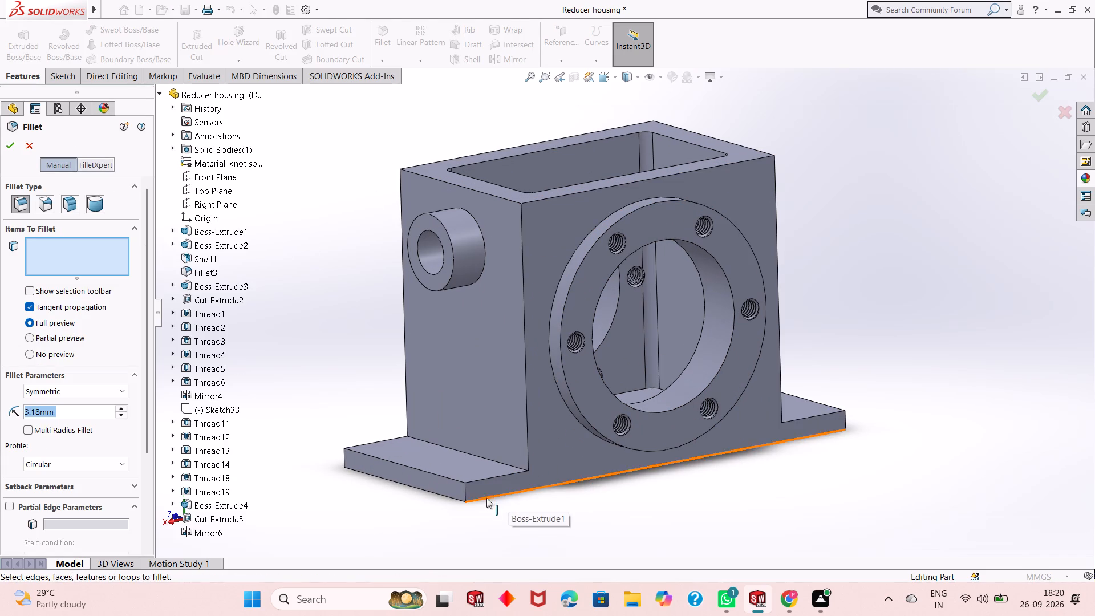
{"action": "left_click", "coordinate": [465, 490]}
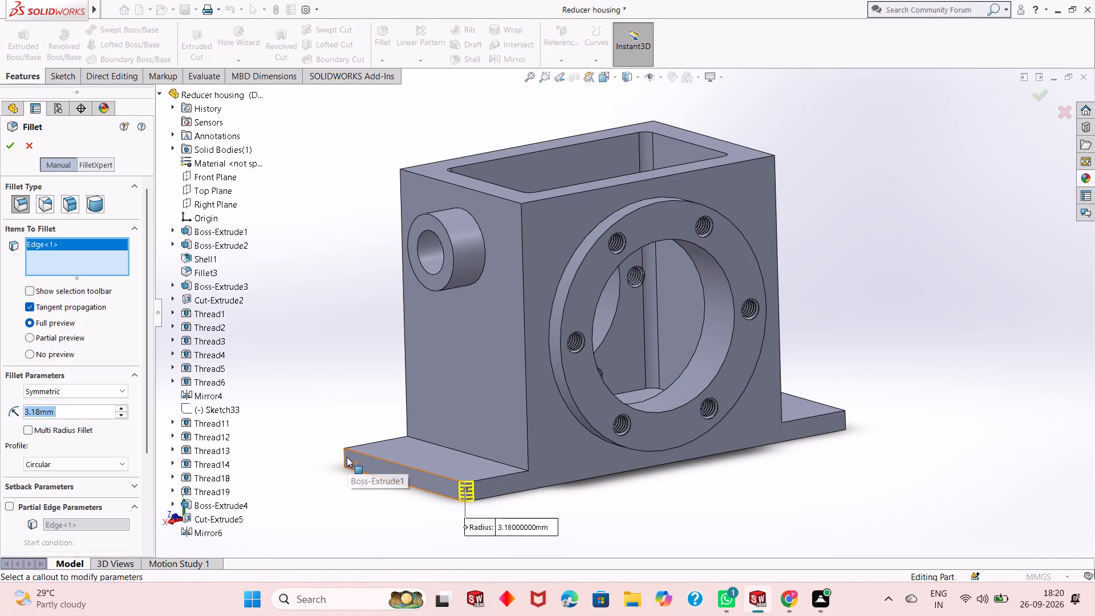
{"action": "left_click", "coordinate": [345, 456]}
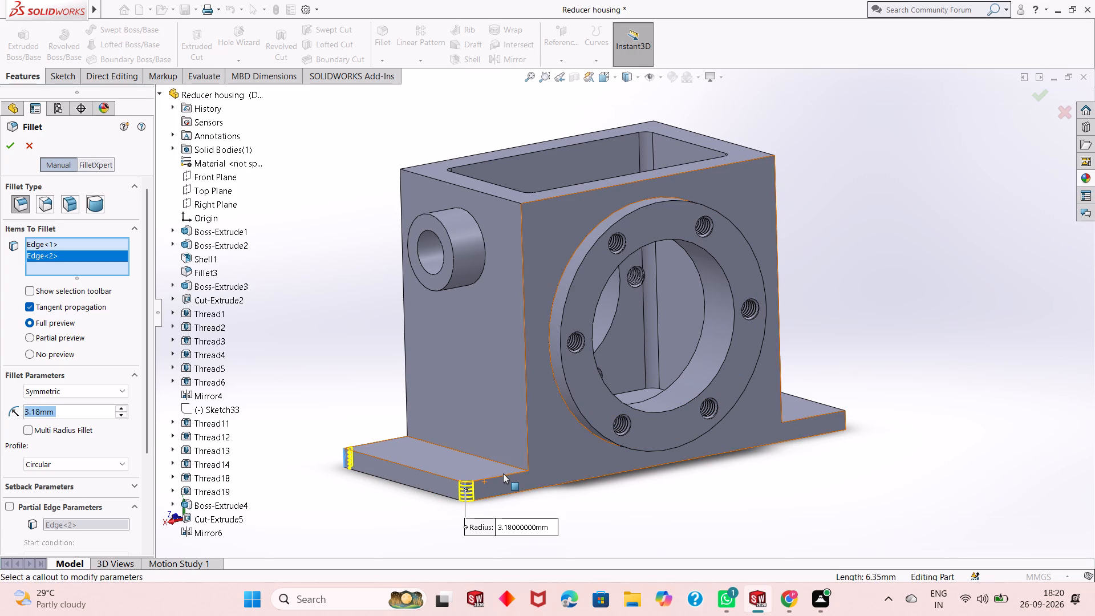
{"action": "left_click", "coordinate": [844, 420]}
{"action": "middle_click_drag", "start_coordinate": [816, 472], "coordinate": [626, 569]}
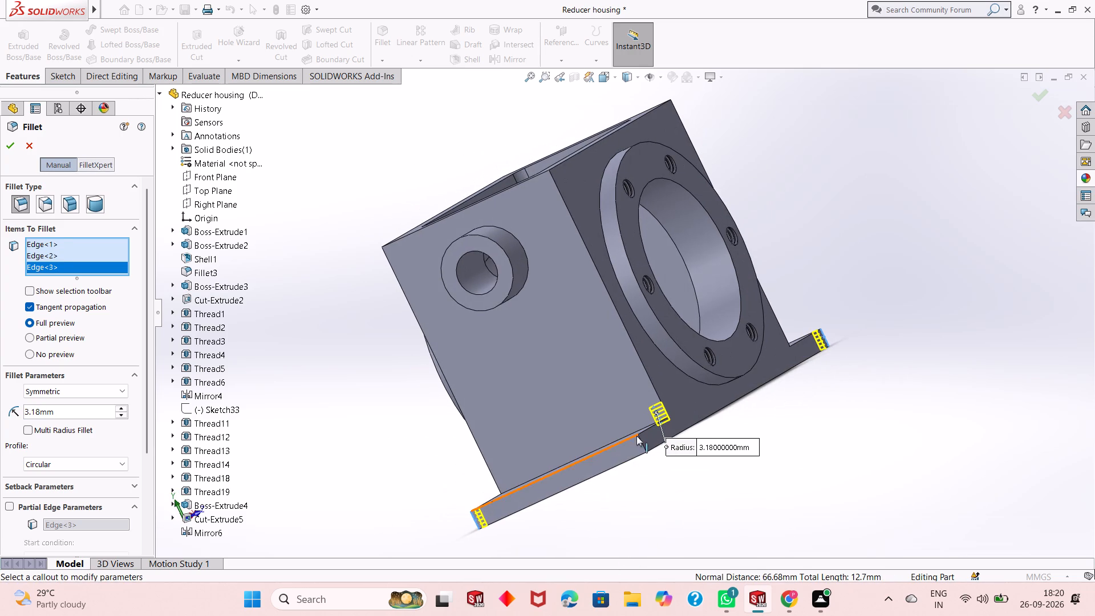
{"action": "left_click", "coordinate": [642, 440]}
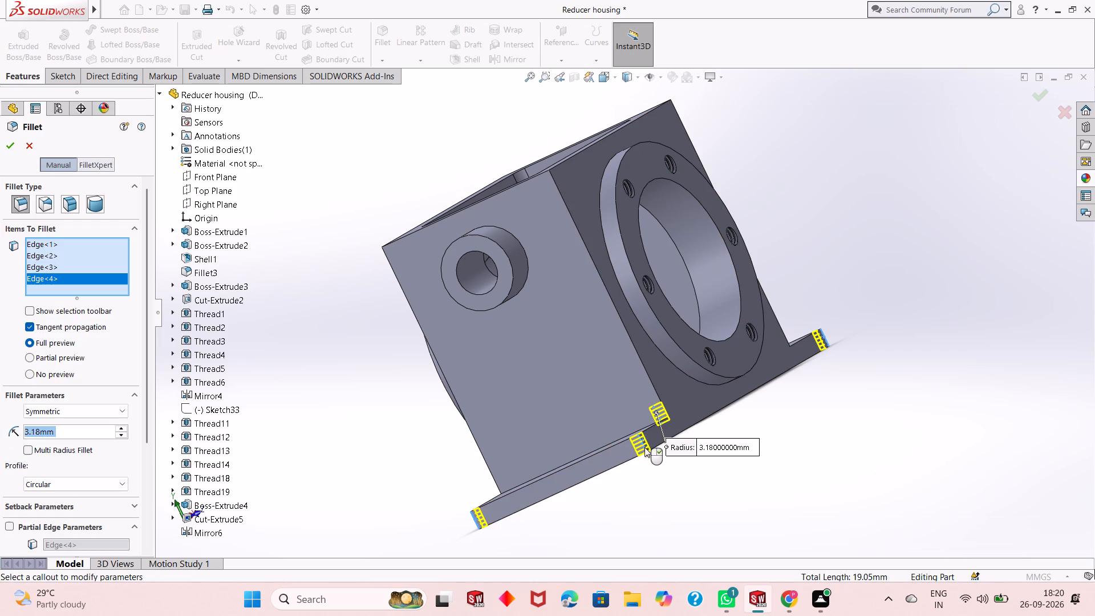
Add the edges where both round bosses and both circular flanges meet the housing walls, and apply the 3.18 mm fillet.
{"action": "middle_click_drag", "start_coordinate": [644, 448], "coordinate": [705, 467]}
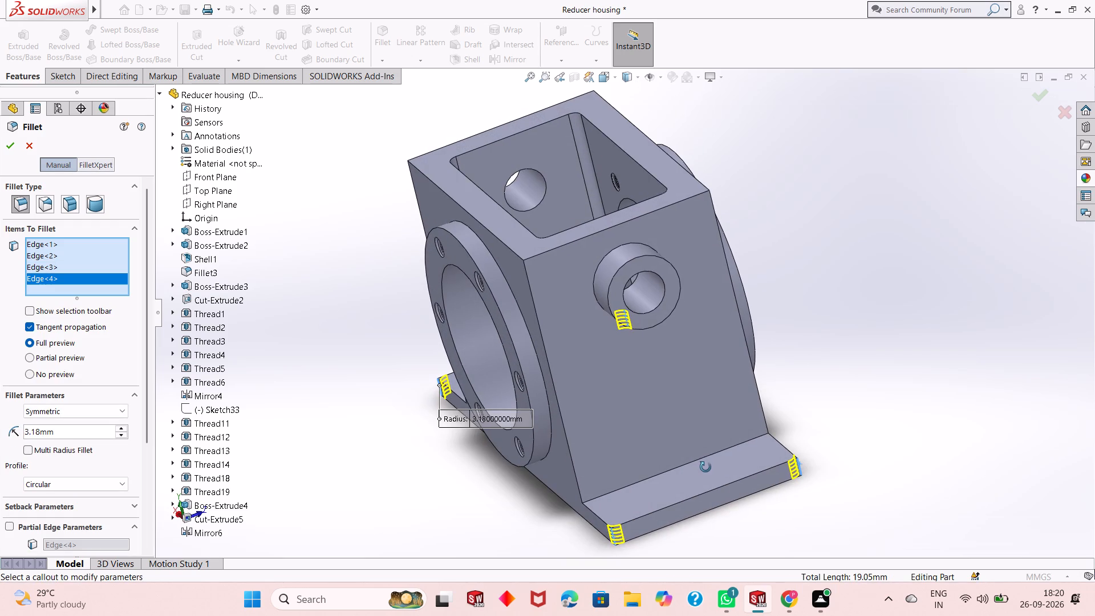
{"action": "middle_click_drag", "start_coordinate": [705, 467], "coordinate": [719, 442]}
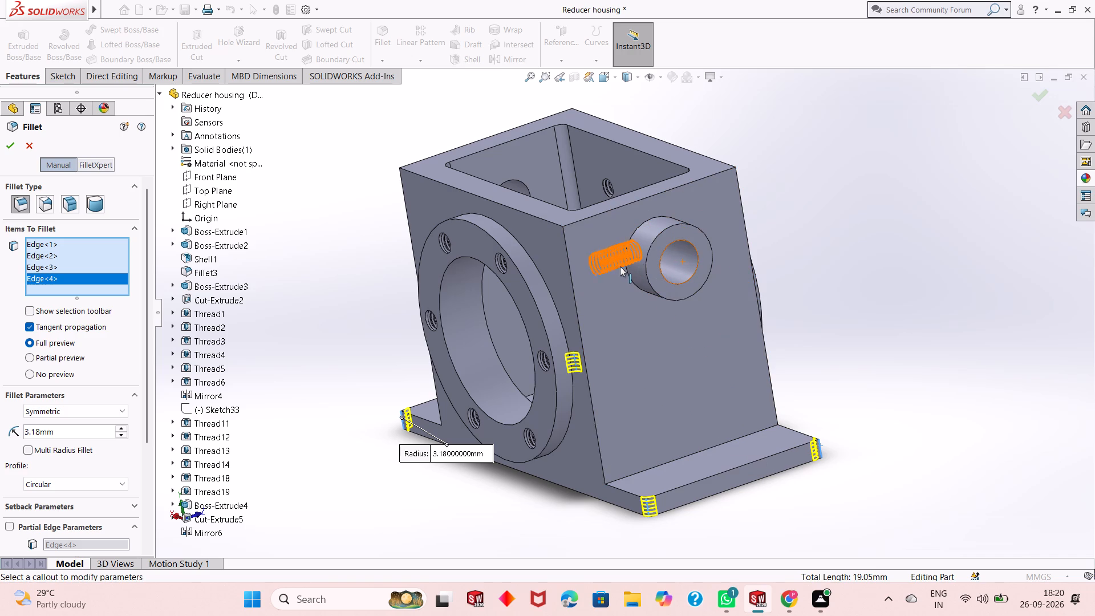
{"action": "left_click", "coordinate": [635, 231]}
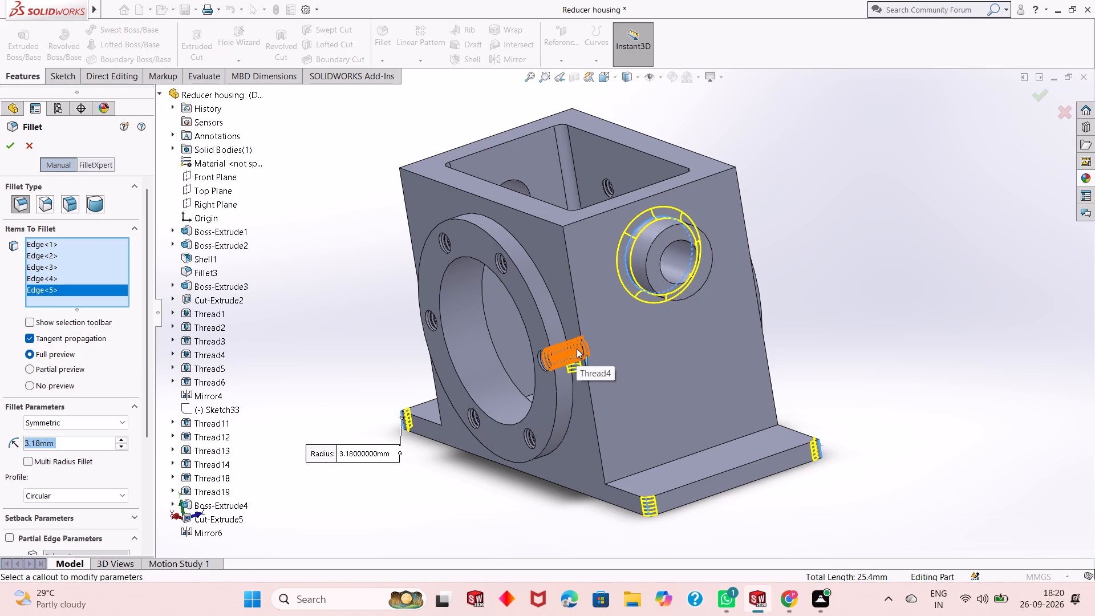
{"action": "left_click", "coordinate": [555, 309]}
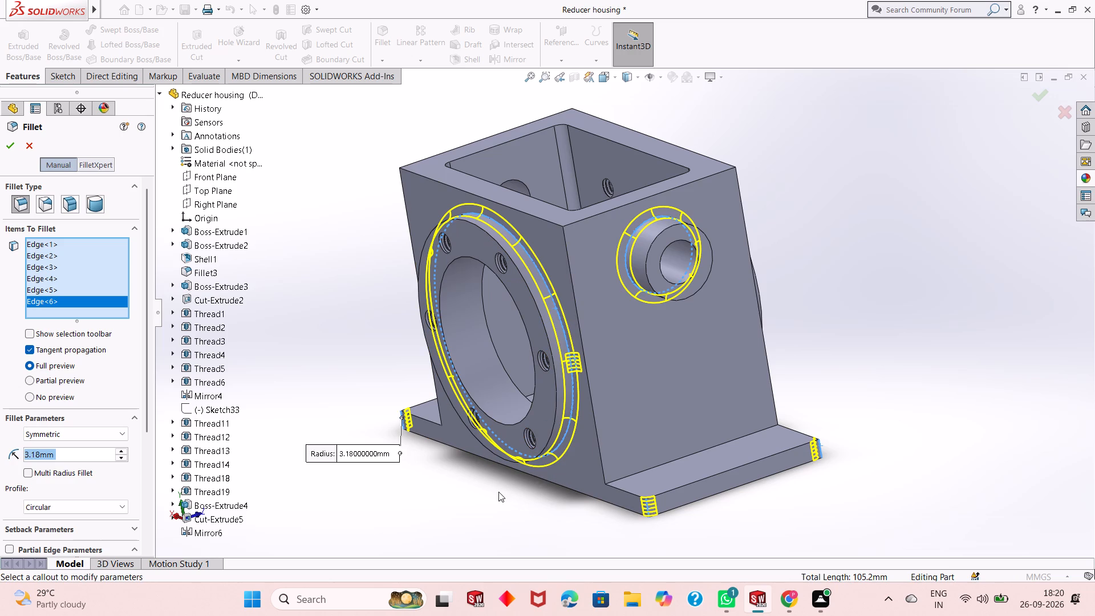
{"action": "middle_click_drag", "start_coordinate": [493, 487], "coordinate": [530, 465]}
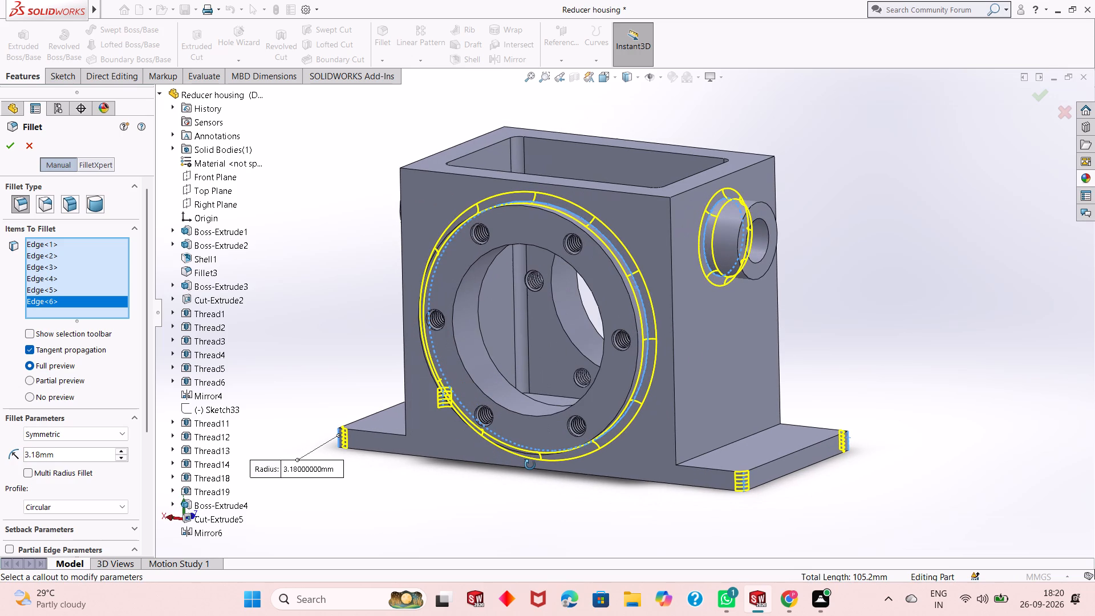
{"action": "middle_click_drag", "start_coordinate": [530, 465], "coordinate": [579, 451]}
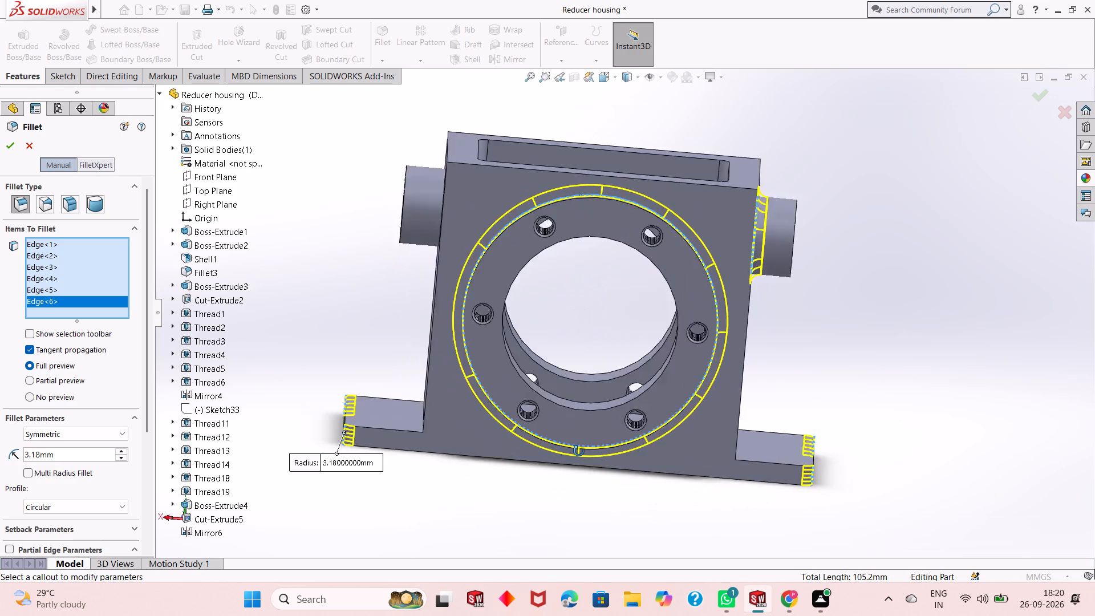
{"action": "middle_click_drag", "start_coordinate": [579, 451], "coordinate": [745, 520]}
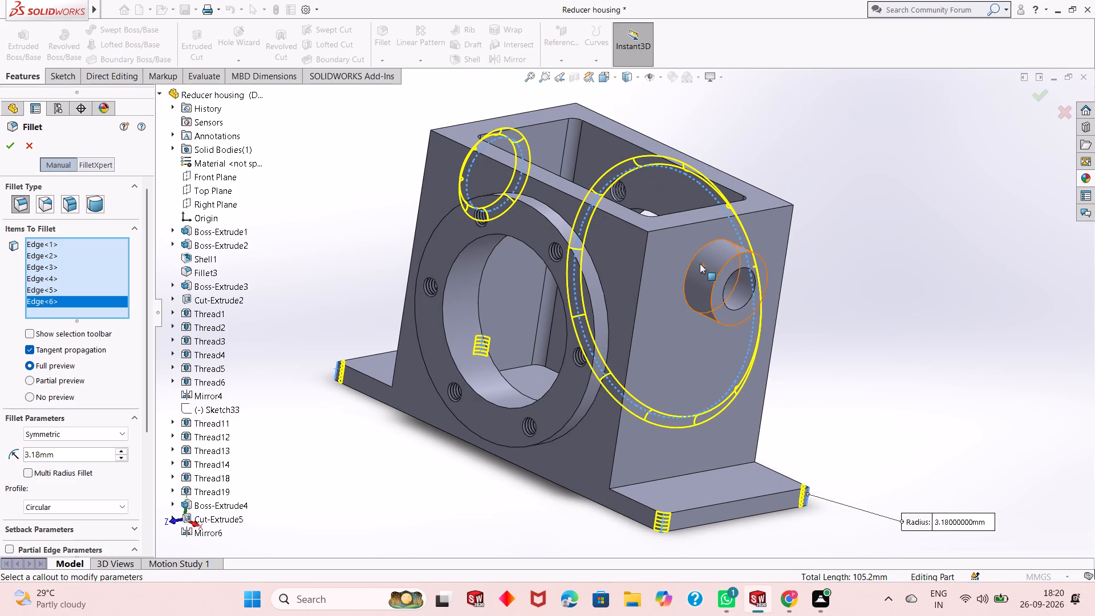
{"action": "left_click", "coordinate": [695, 257]}
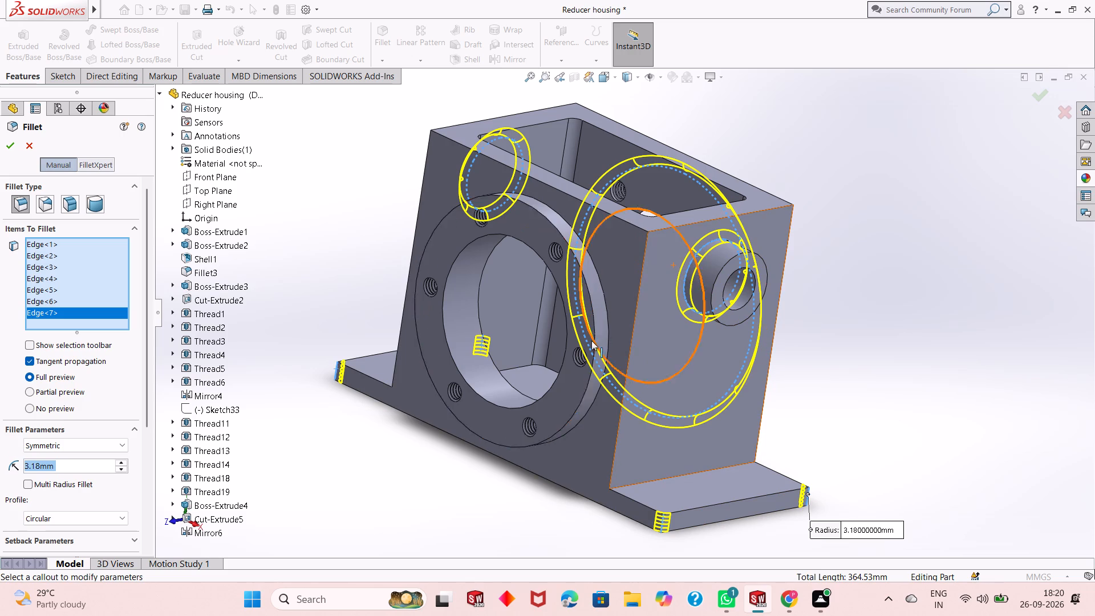
{"action": "left_click", "coordinate": [607, 310]}
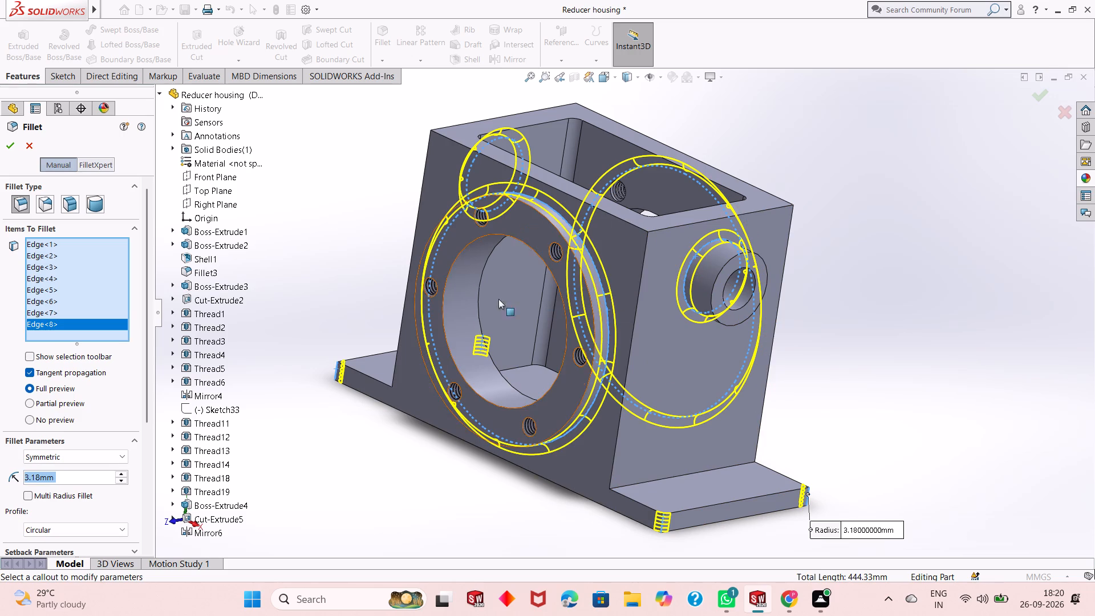
{"action": "left_click", "coordinate": [5, 142]}
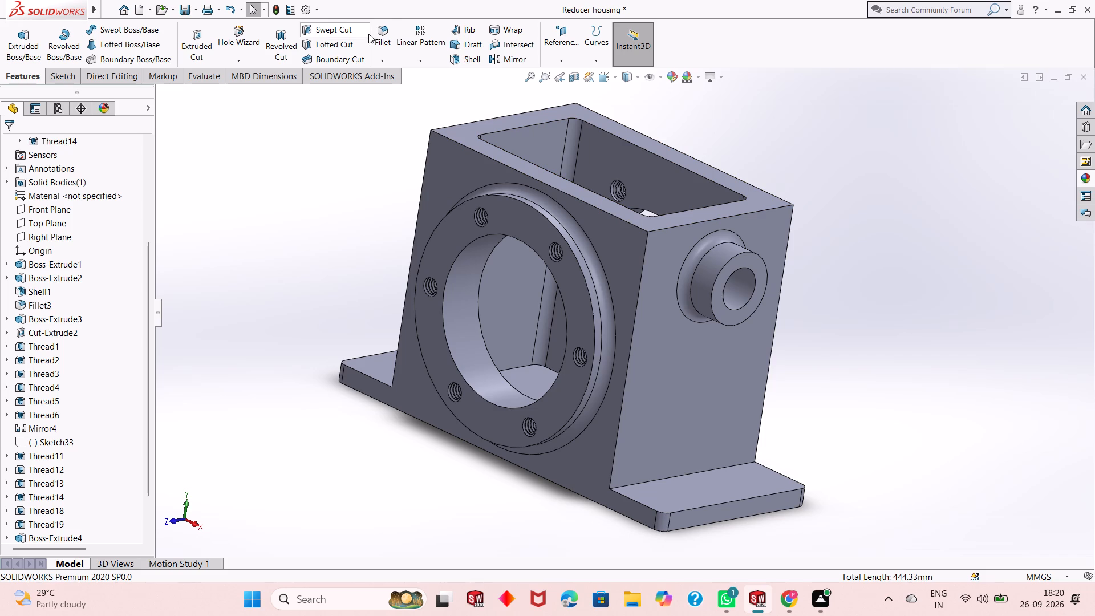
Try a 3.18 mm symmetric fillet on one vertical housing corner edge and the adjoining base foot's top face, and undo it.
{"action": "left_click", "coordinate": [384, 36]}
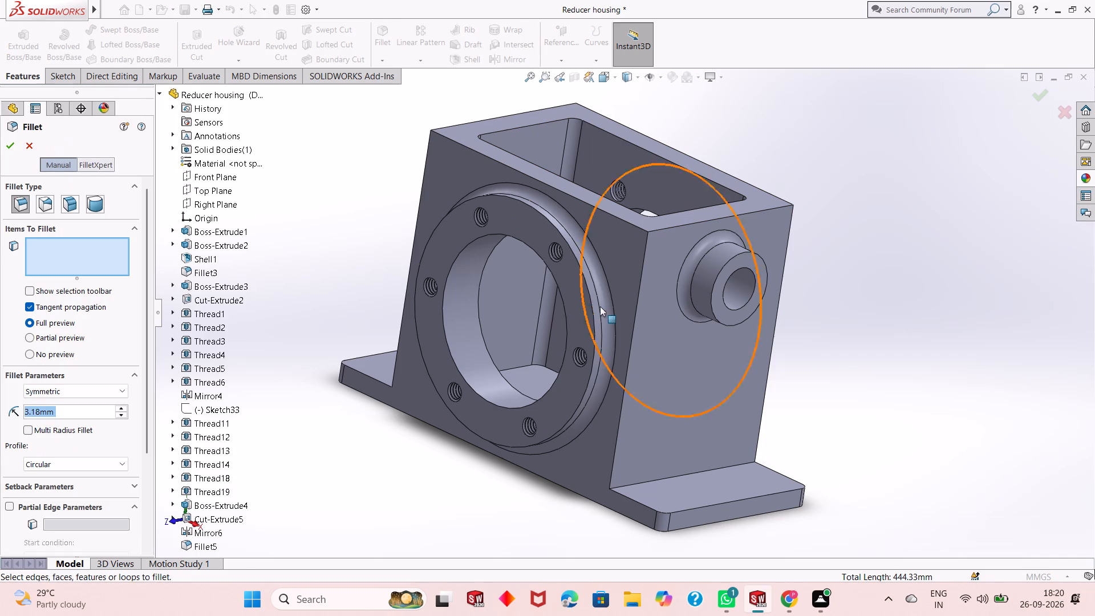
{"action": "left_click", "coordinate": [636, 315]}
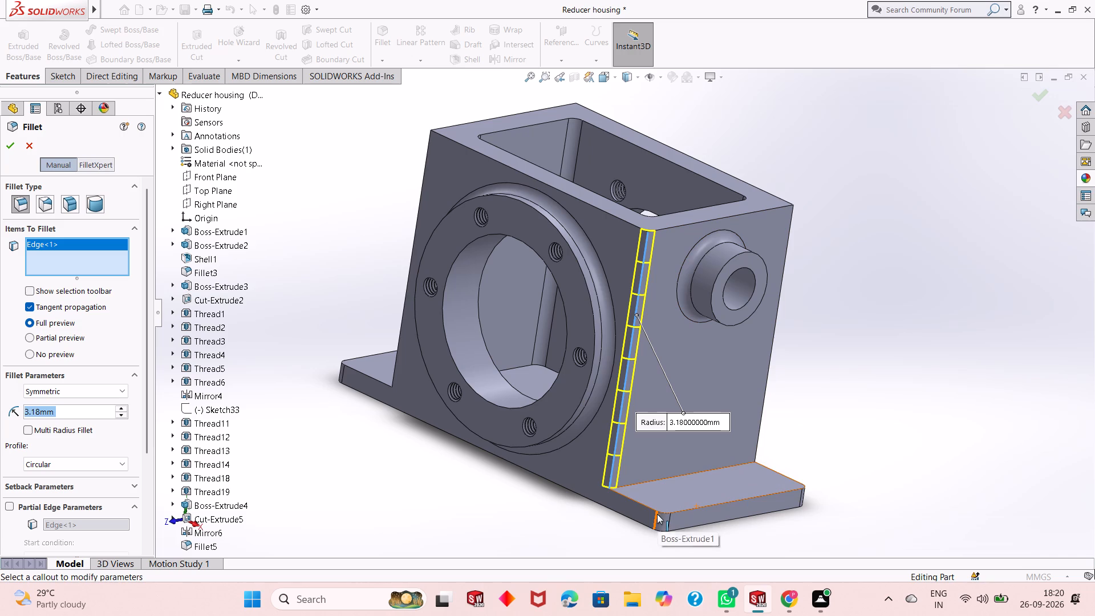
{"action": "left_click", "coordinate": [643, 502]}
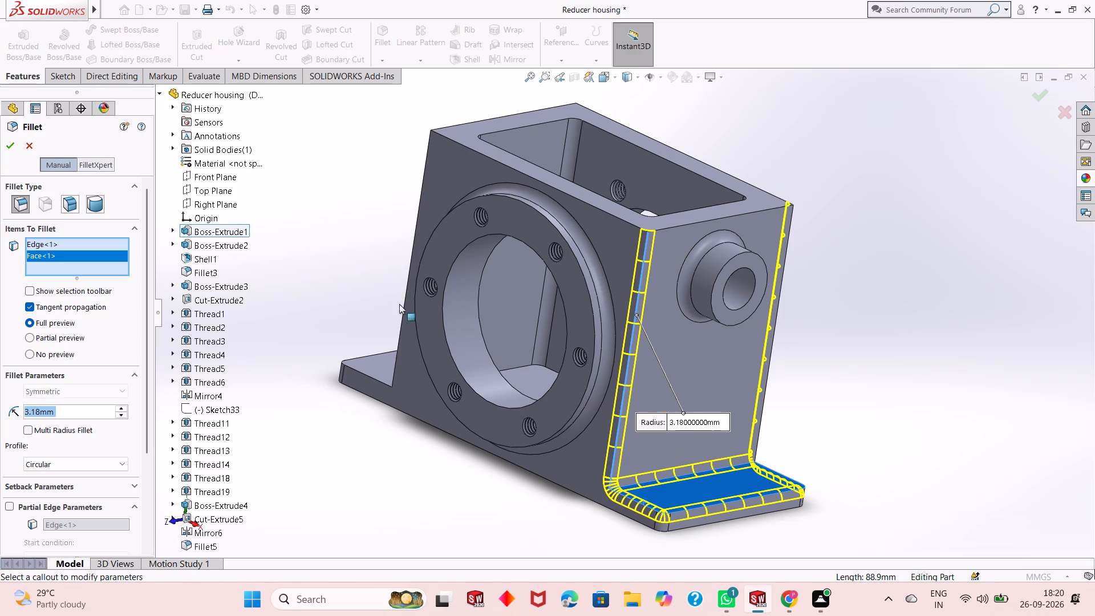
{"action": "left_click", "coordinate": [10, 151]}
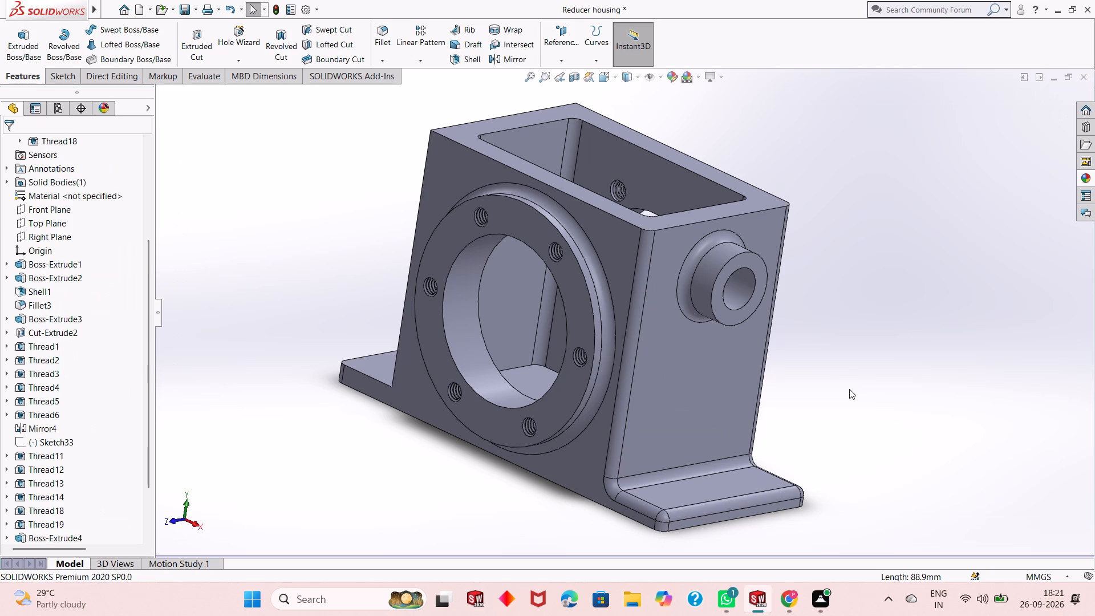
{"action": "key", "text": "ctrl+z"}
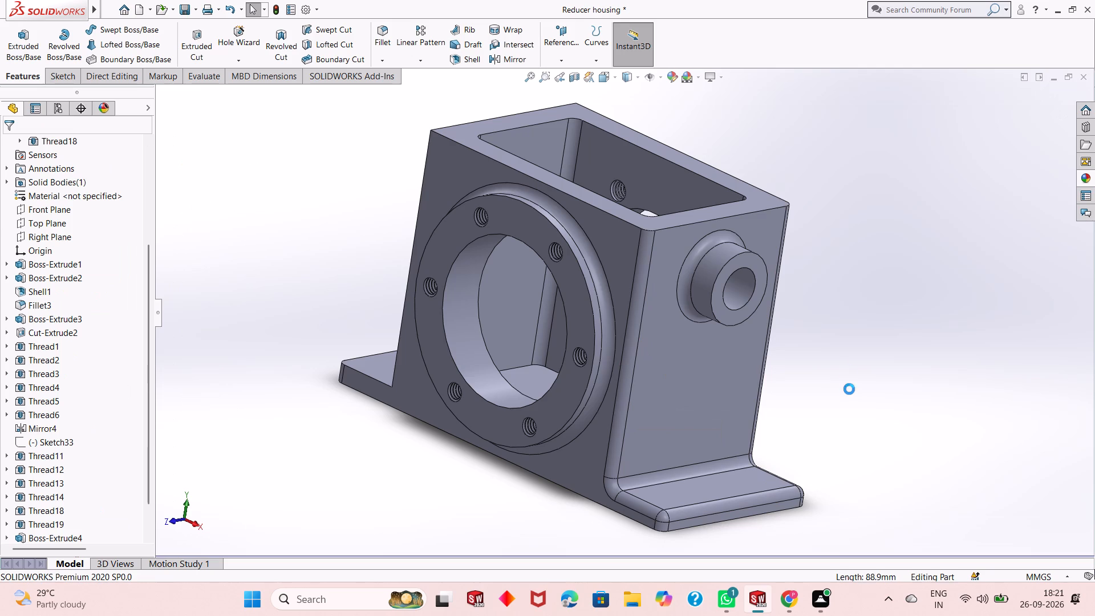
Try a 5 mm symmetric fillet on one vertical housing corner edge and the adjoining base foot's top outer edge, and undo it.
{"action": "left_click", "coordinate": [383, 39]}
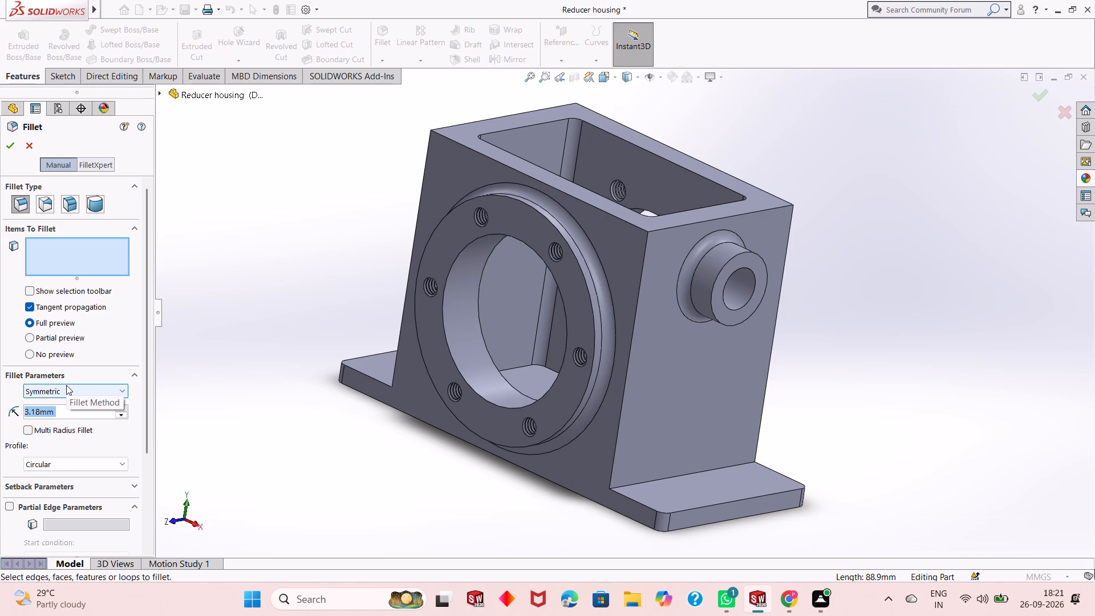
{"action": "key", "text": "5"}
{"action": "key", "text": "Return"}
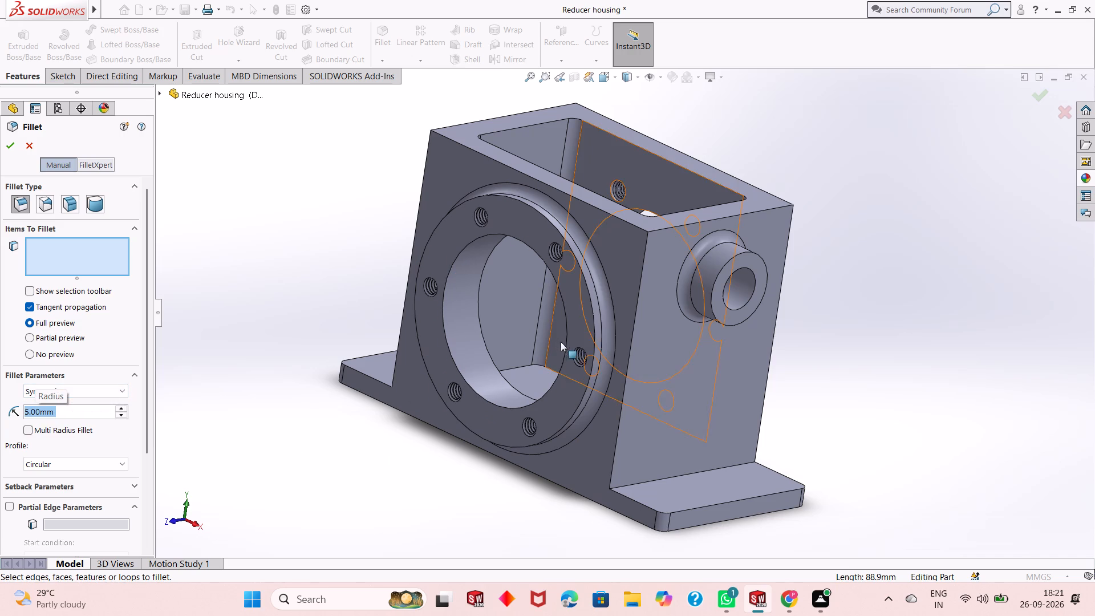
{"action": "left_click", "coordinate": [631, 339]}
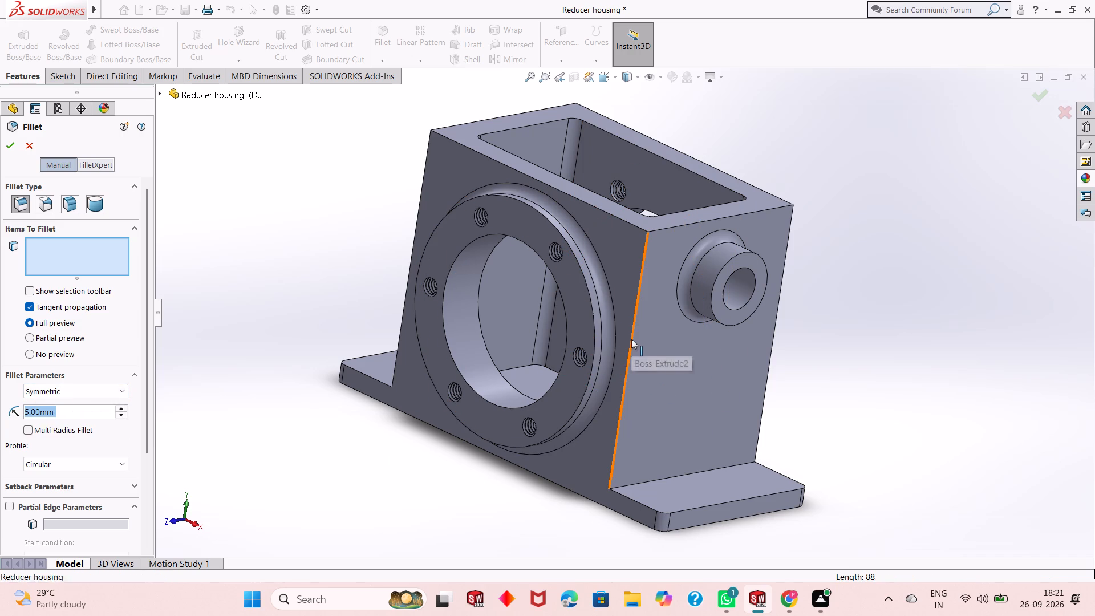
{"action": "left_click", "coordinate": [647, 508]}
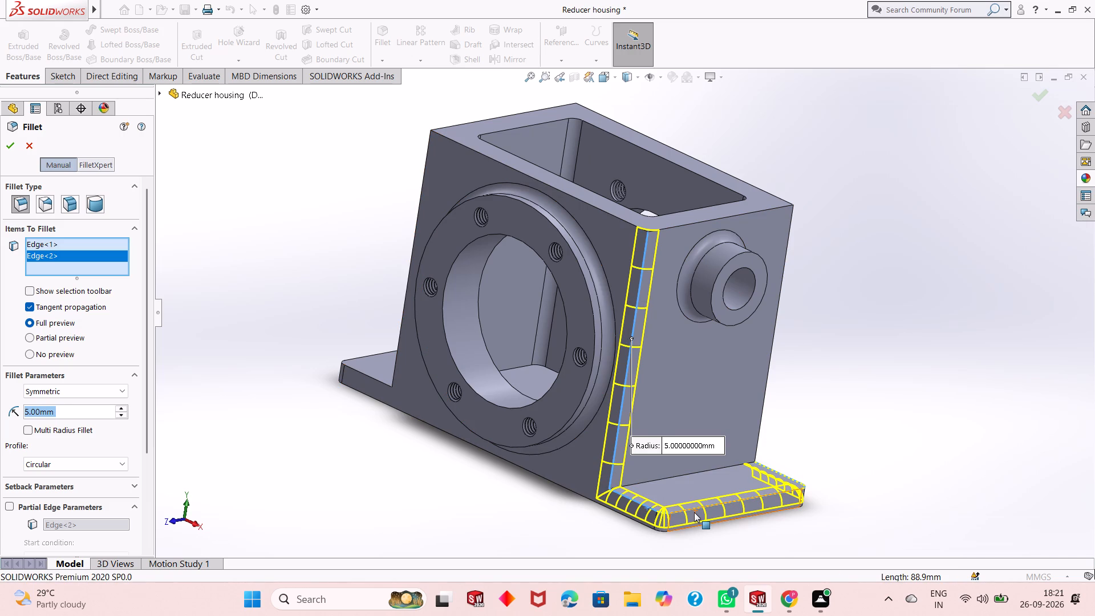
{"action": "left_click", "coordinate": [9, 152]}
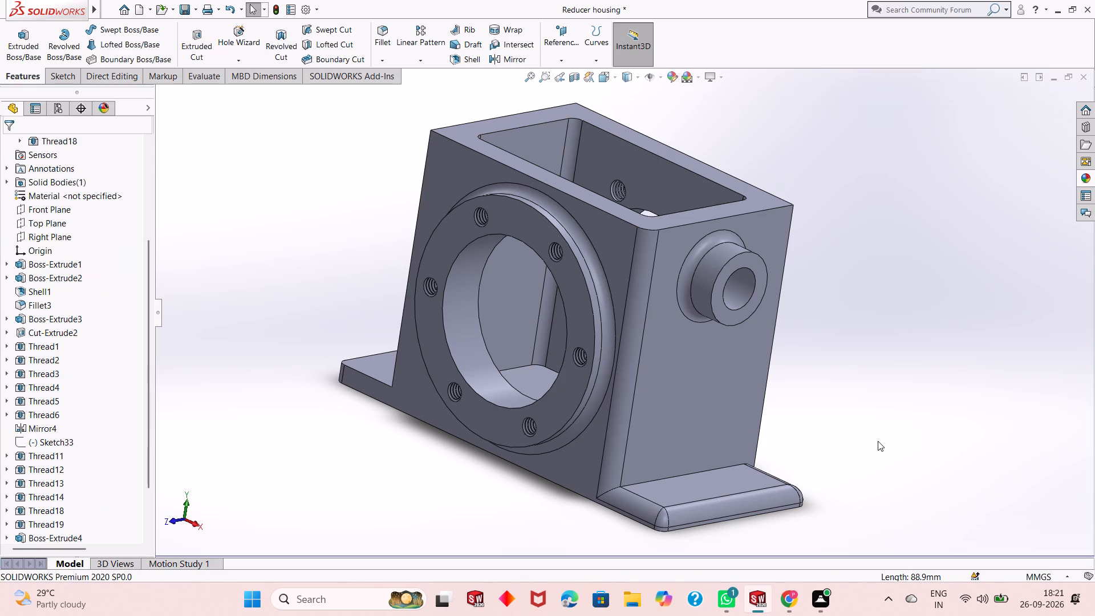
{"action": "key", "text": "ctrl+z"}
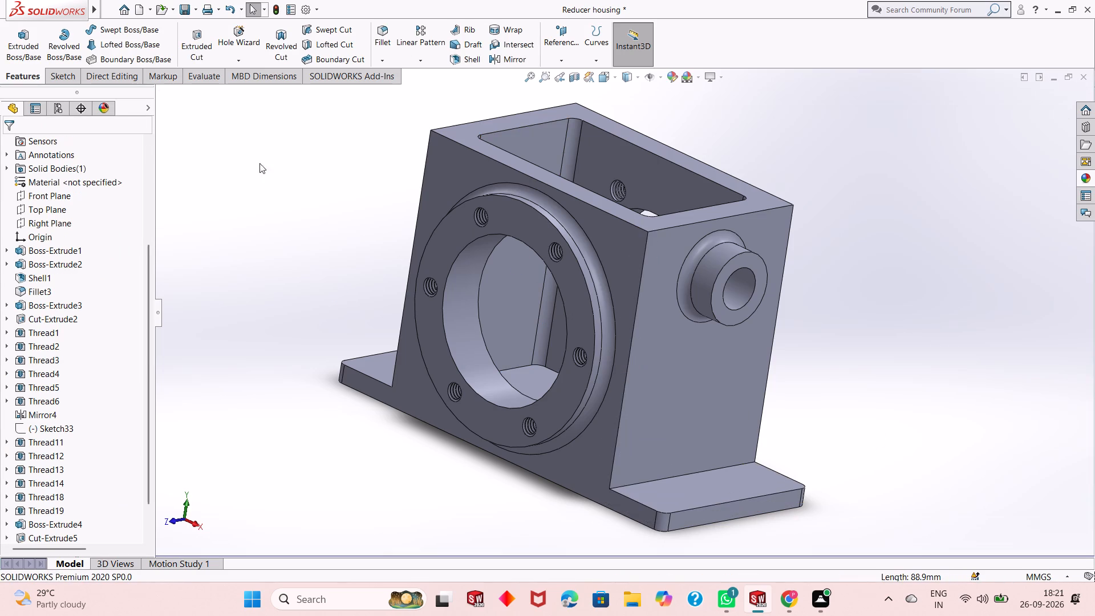
Start a 3.81 mm symmetric fillet on one end's two vertical housing corner edges and the base foot's top outer edge.
{"action": "left_click", "coordinate": [388, 36]}
{"action": "type", "text": "3.81"}
{"action": "key", "text": "Return"}
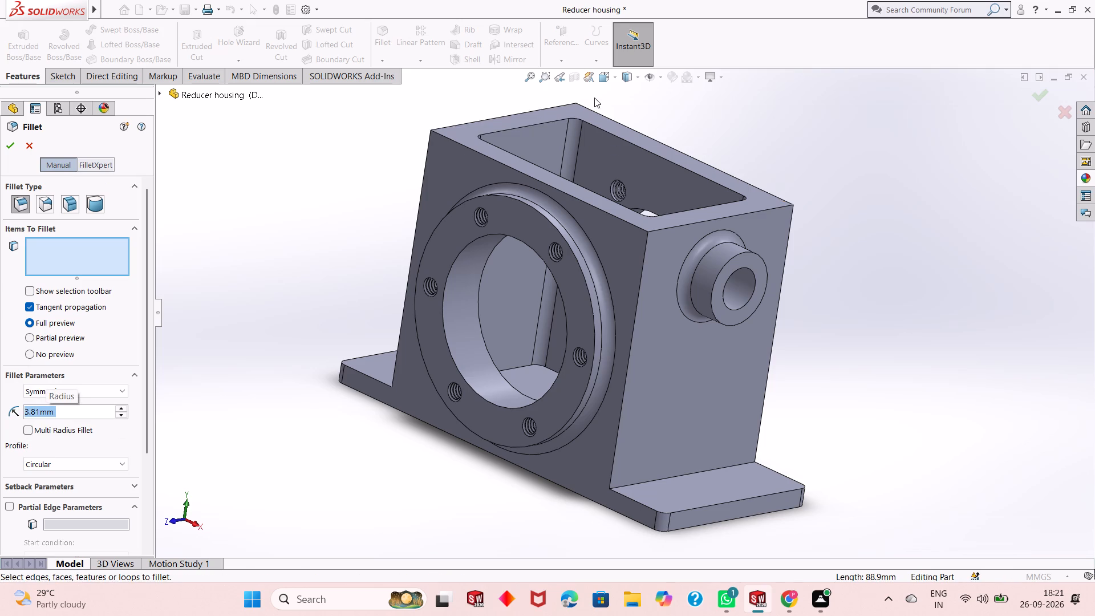
{"action": "left_click", "coordinate": [643, 260]}
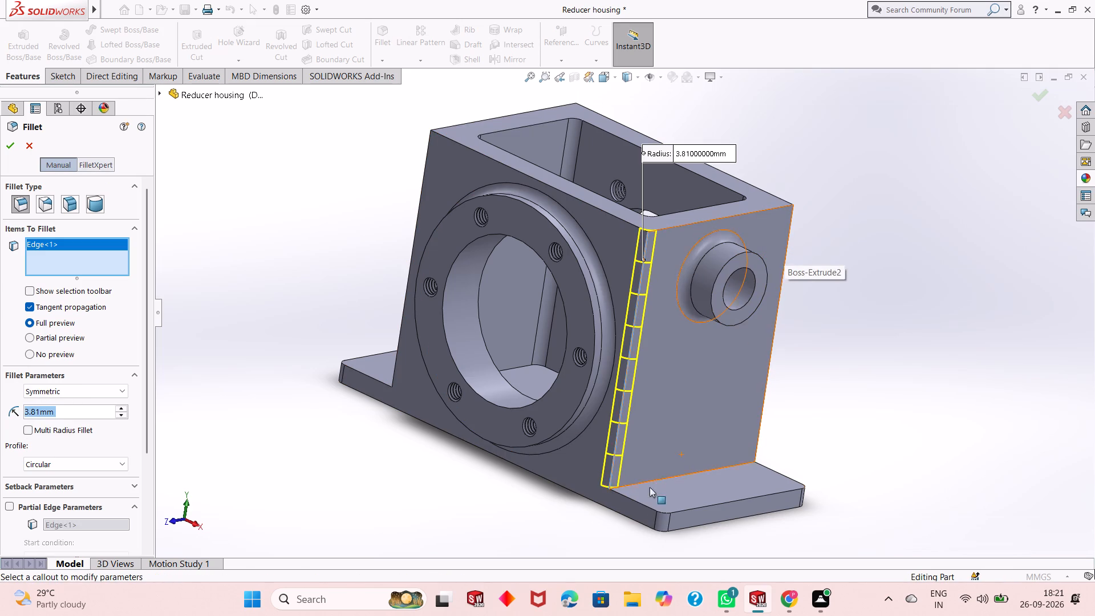
{"action": "left_click", "coordinate": [639, 504]}
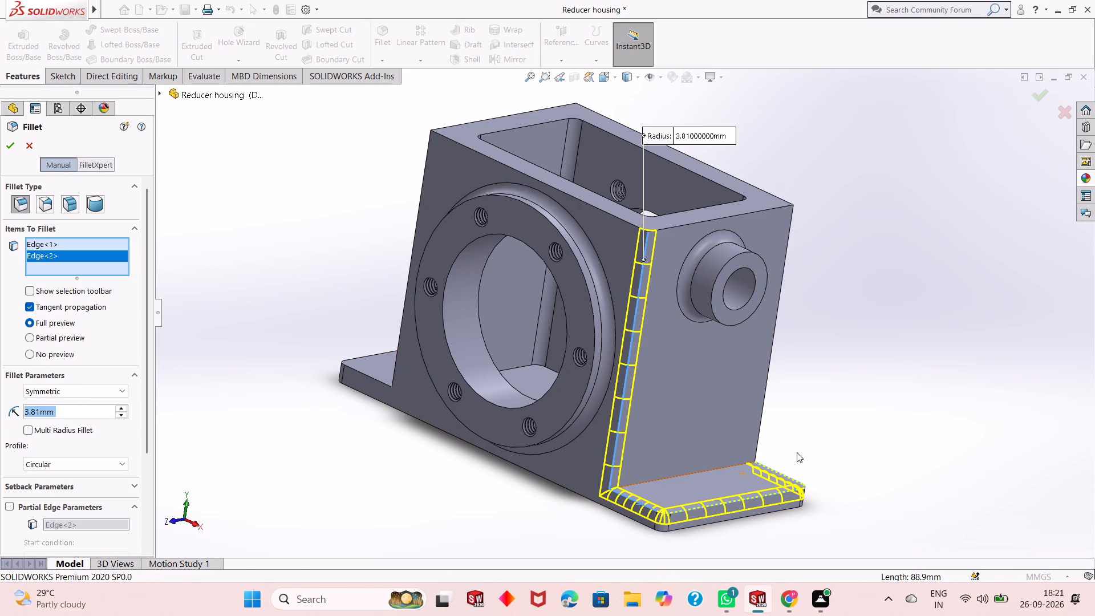
{"action": "middle_click_drag", "start_coordinate": [798, 453], "coordinate": [759, 515]}
{"action": "left_click", "coordinate": [745, 407]}
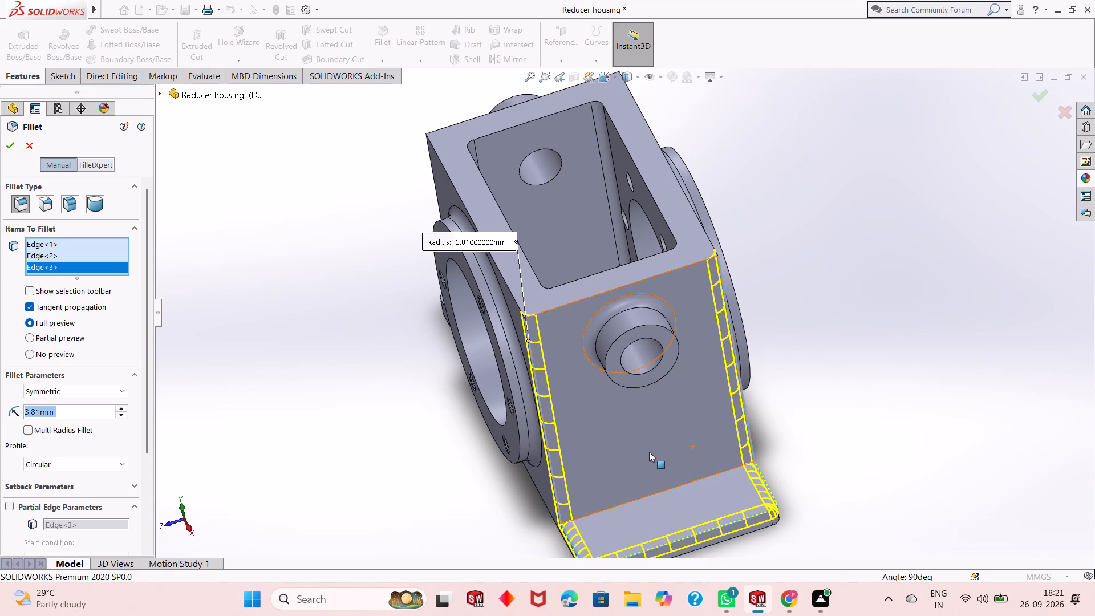
Add the opposite end's two vertical corner edges and its base foot's top outer edge, and apply the 3.81 mm fillet.
{"action": "middle_click_drag", "start_coordinate": [642, 455], "coordinate": [898, 385]}
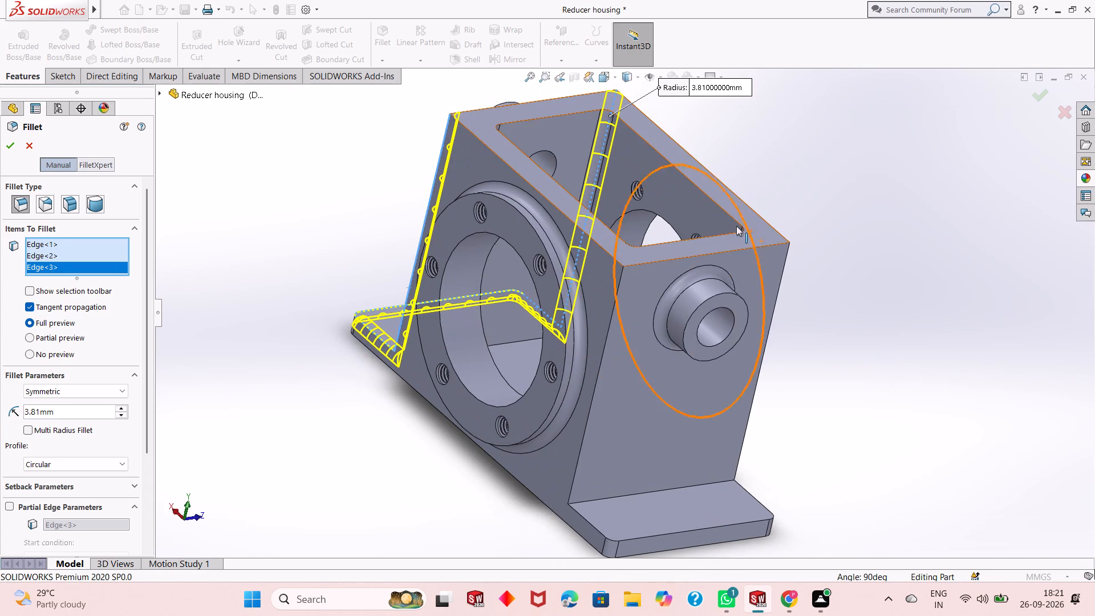
{"action": "left_click", "coordinate": [597, 375]}
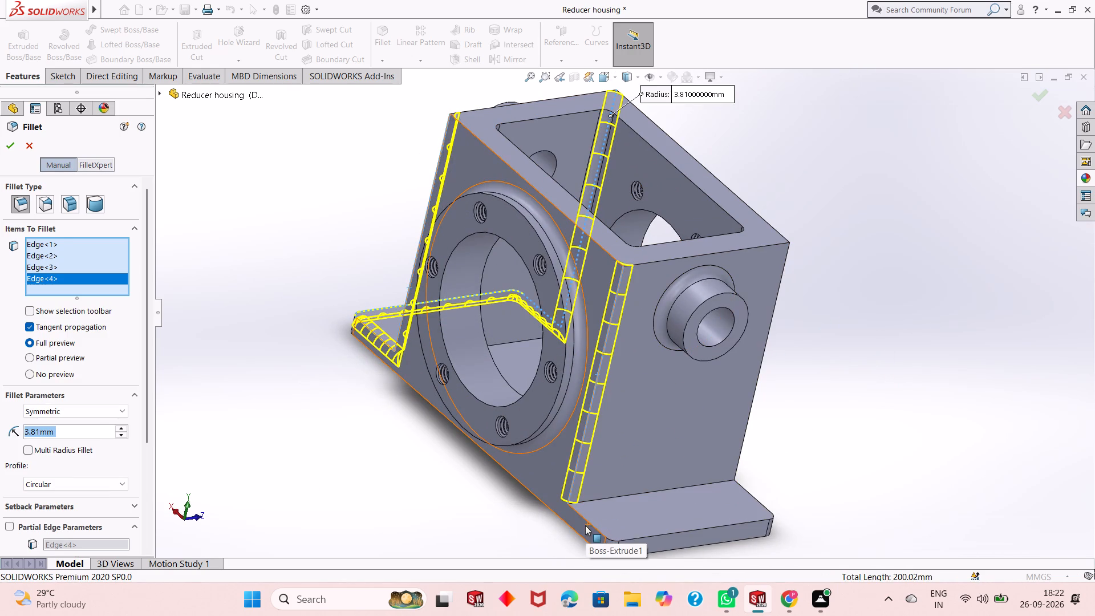
{"action": "left_click", "coordinate": [585, 521]}
{"action": "middle_click_drag", "start_coordinate": [796, 423], "coordinate": [797, 423]}
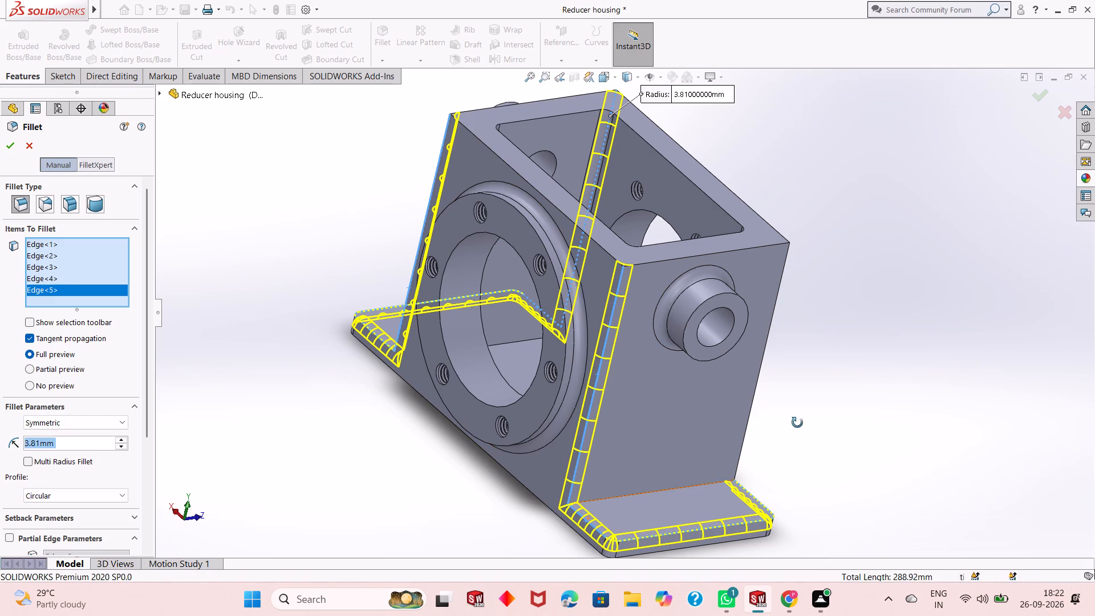
{"action": "middle_click_drag", "start_coordinate": [797, 423], "coordinate": [741, 479]}
{"action": "left_click", "coordinate": [700, 424]}
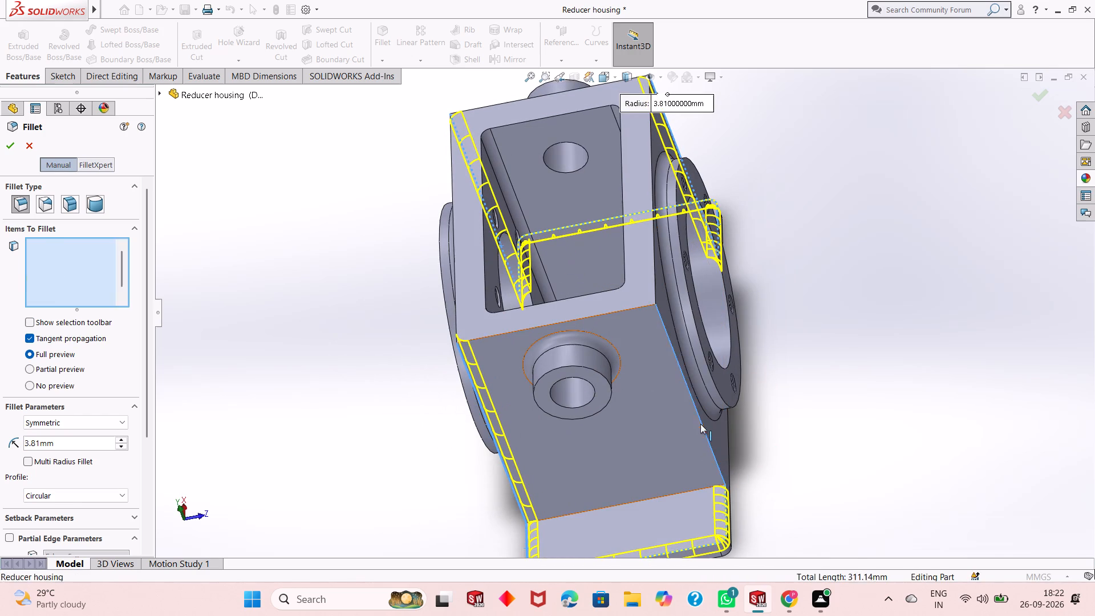
{"action": "middle_click_drag", "start_coordinate": [703, 504], "coordinate": [743, 356]}
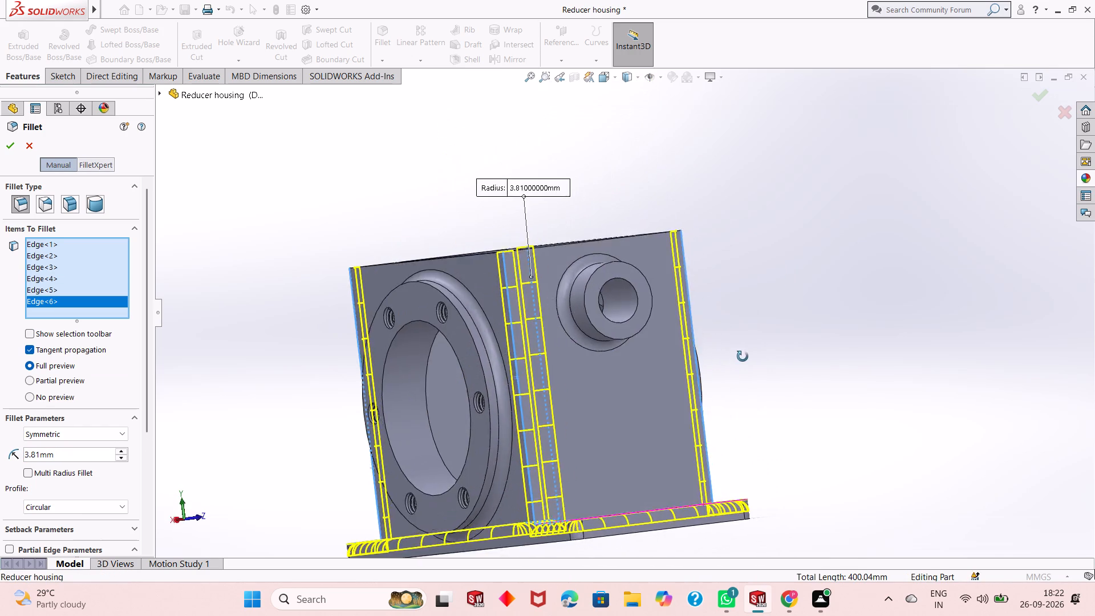
{"action": "middle_click_drag", "start_coordinate": [743, 356], "coordinate": [801, 396]}
{"action": "left_click", "coordinate": [6, 147]}
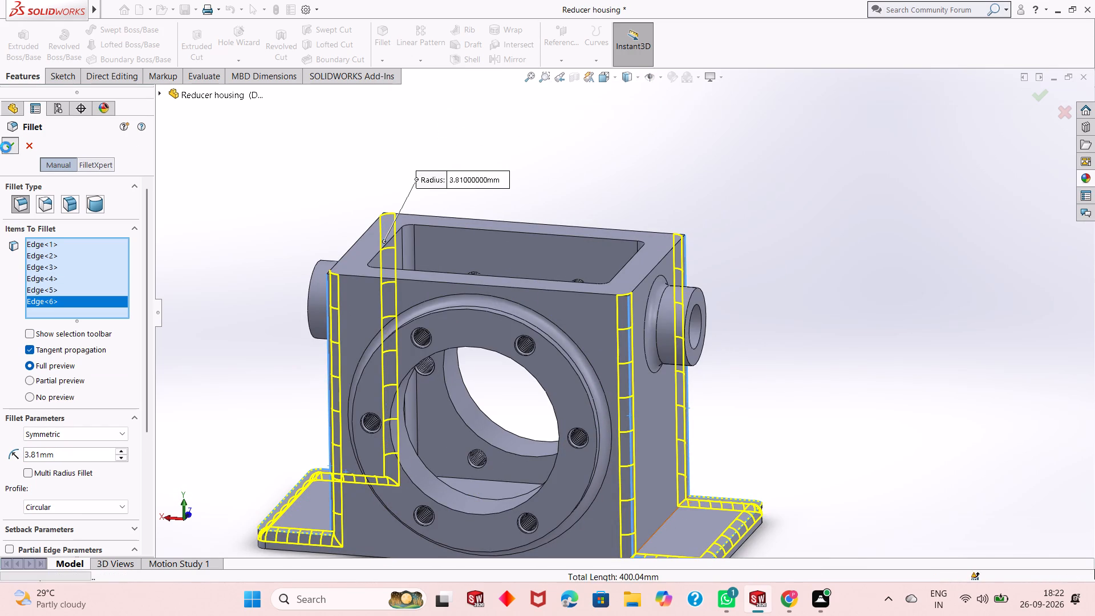
Examine the housing from several angles, checking the rounded vertical corners and base foot edges.
{"action": "scroll", "coordinate": [526, 370], "scroll_direction": "up", "scroll_amount": 2}
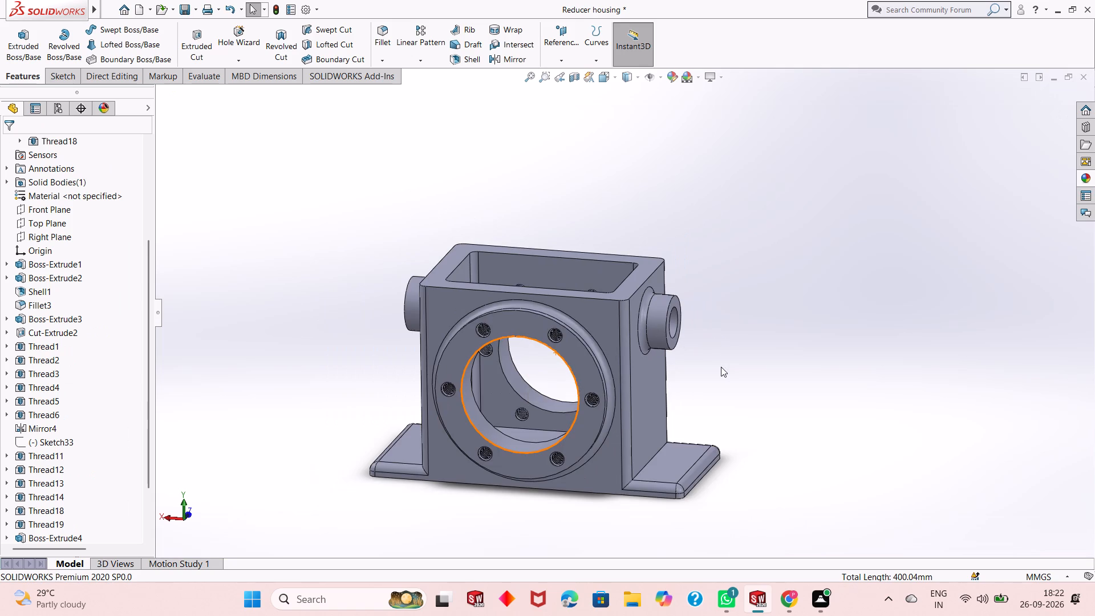
{"action": "middle_click_drag", "start_coordinate": [721, 367], "coordinate": [693, 442]}
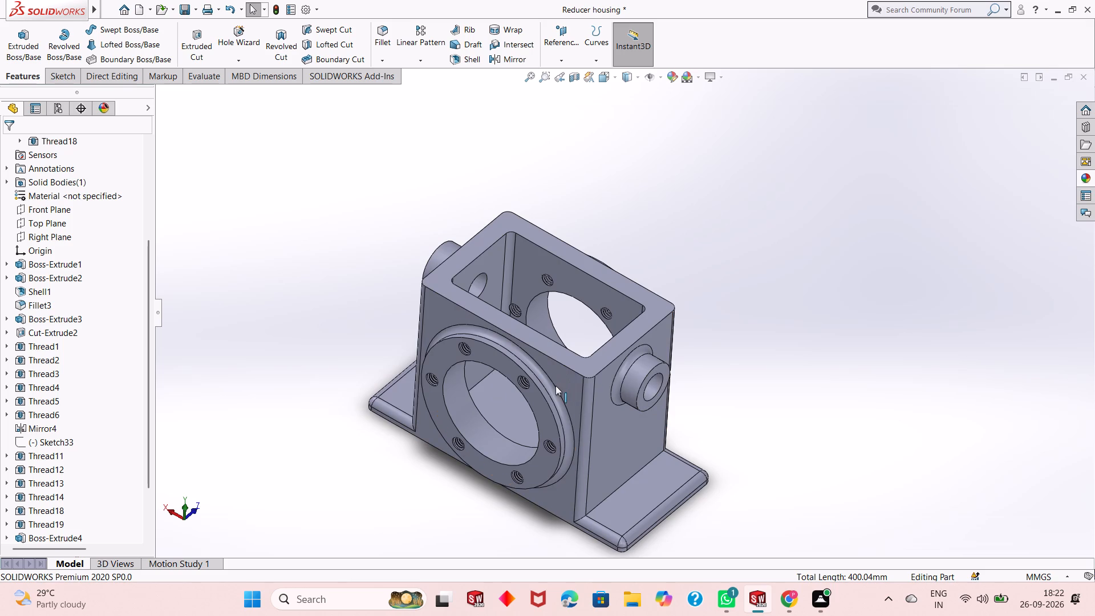
{"action": "scroll", "coordinate": [555, 386], "scroll_direction": "down", "scroll_amount": 1}
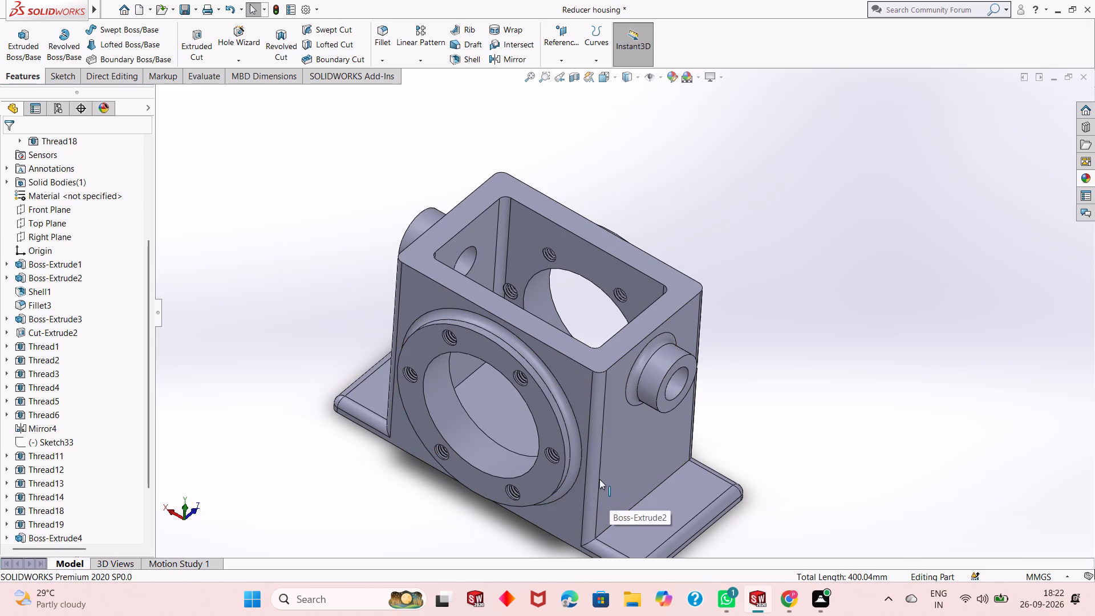
{"action": "middle_click_drag", "start_coordinate": [613, 475], "coordinate": [611, 432]}
{"action": "middle_click_drag", "start_coordinate": [611, 432], "coordinate": [597, 453]}
{"action": "middle_click_drag", "start_coordinate": [606, 434], "coordinate": [635, 370]}
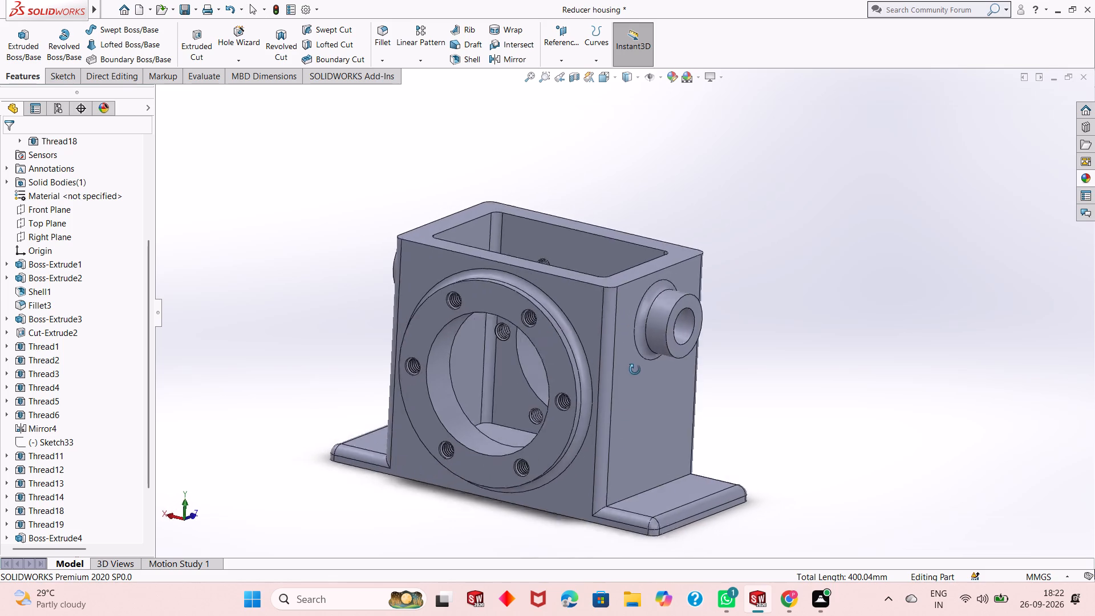
{"action": "middle_click_drag", "start_coordinate": [635, 370], "coordinate": [638, 479]}
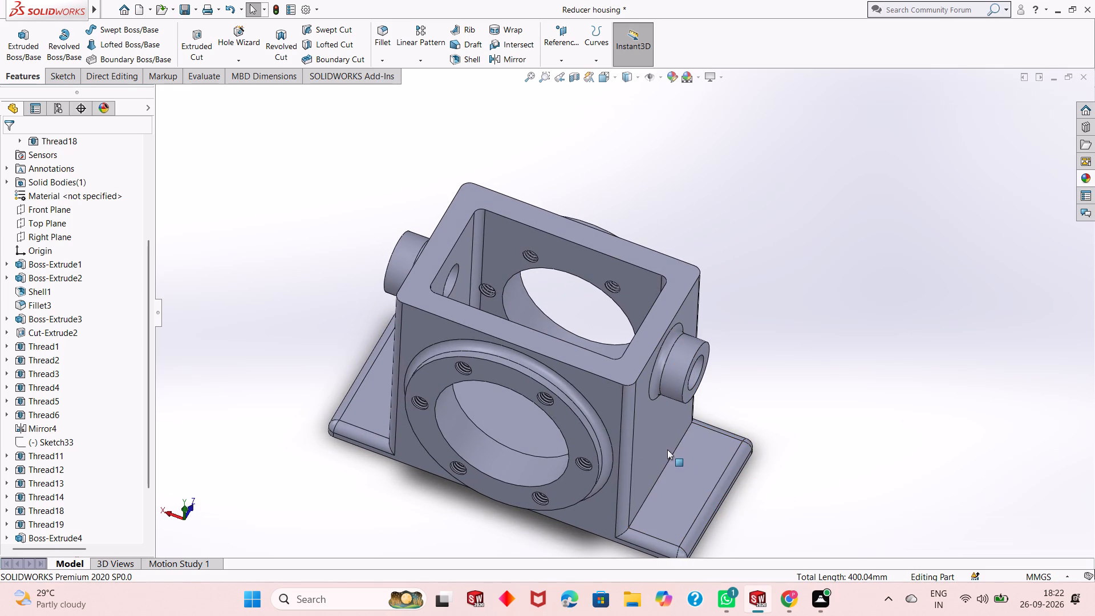
{"action": "middle_click_drag", "start_coordinate": [667, 450], "coordinate": [663, 377]}
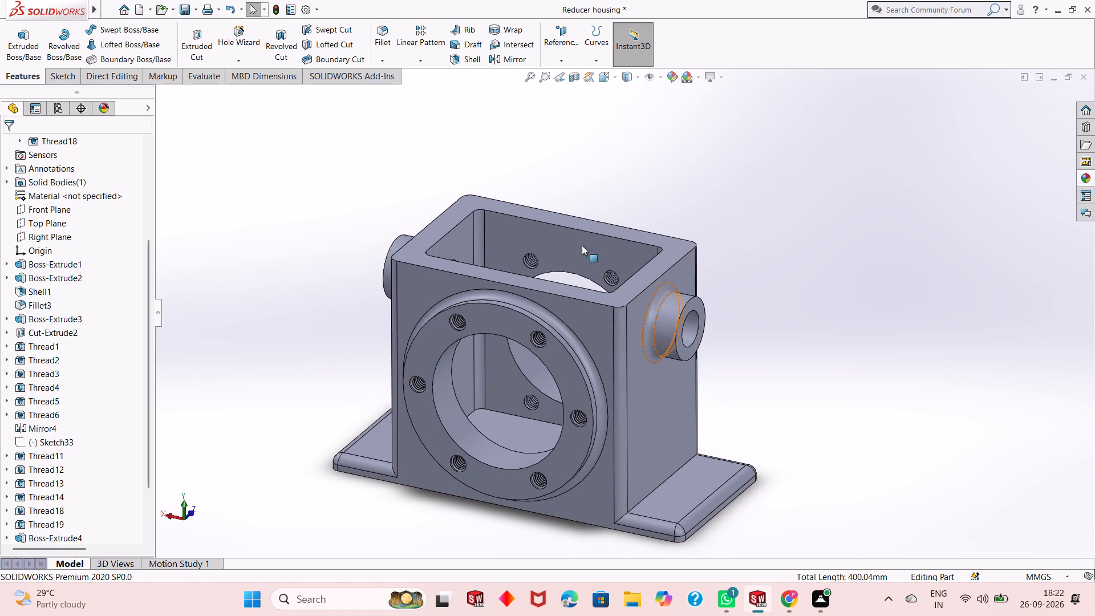
Fillet the junction edges between both end walls and the base feet with a 3.81 mm symmetric radius.
{"action": "left_click", "coordinate": [387, 41]}
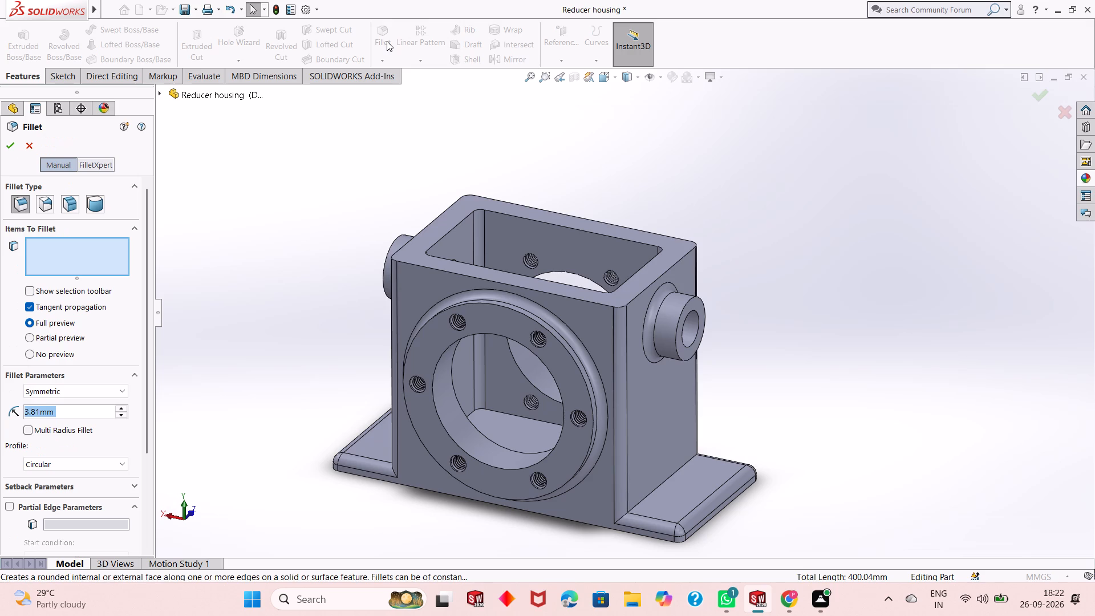
{"action": "left_click", "coordinate": [660, 488]}
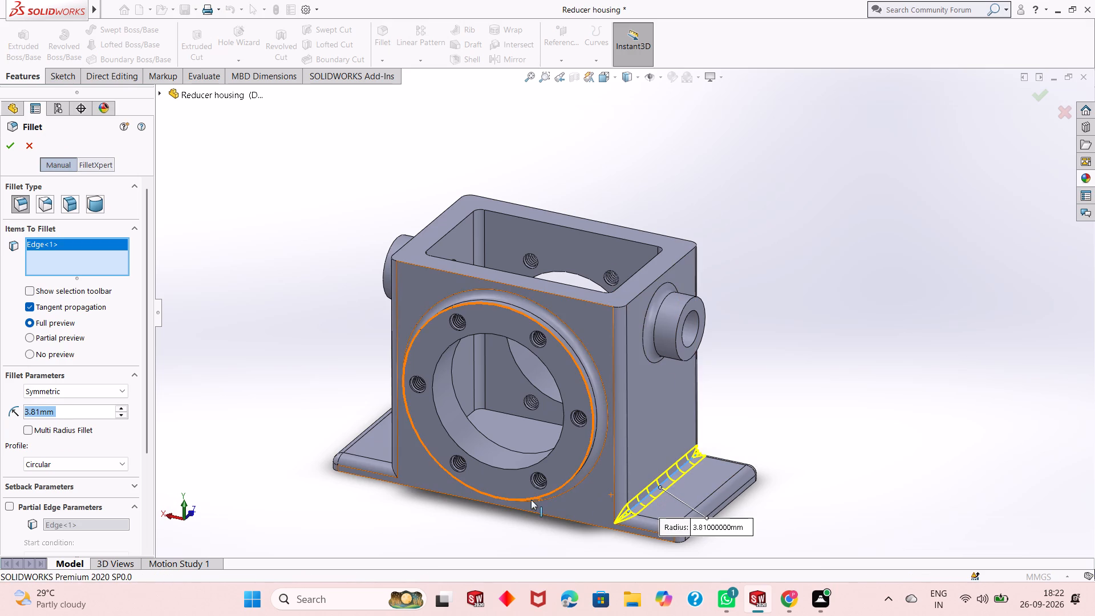
{"action": "middle_click_drag", "start_coordinate": [529, 502], "coordinate": [612, 514]}
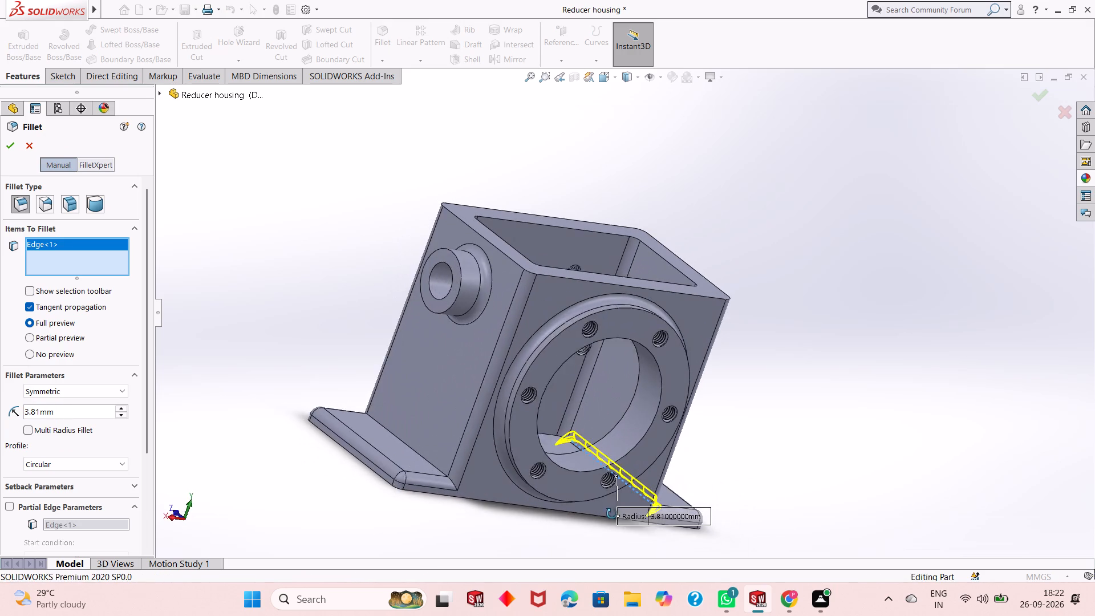
{"action": "middle_click_drag", "start_coordinate": [612, 514], "coordinate": [615, 523]}
{"action": "left_click", "coordinate": [435, 468]}
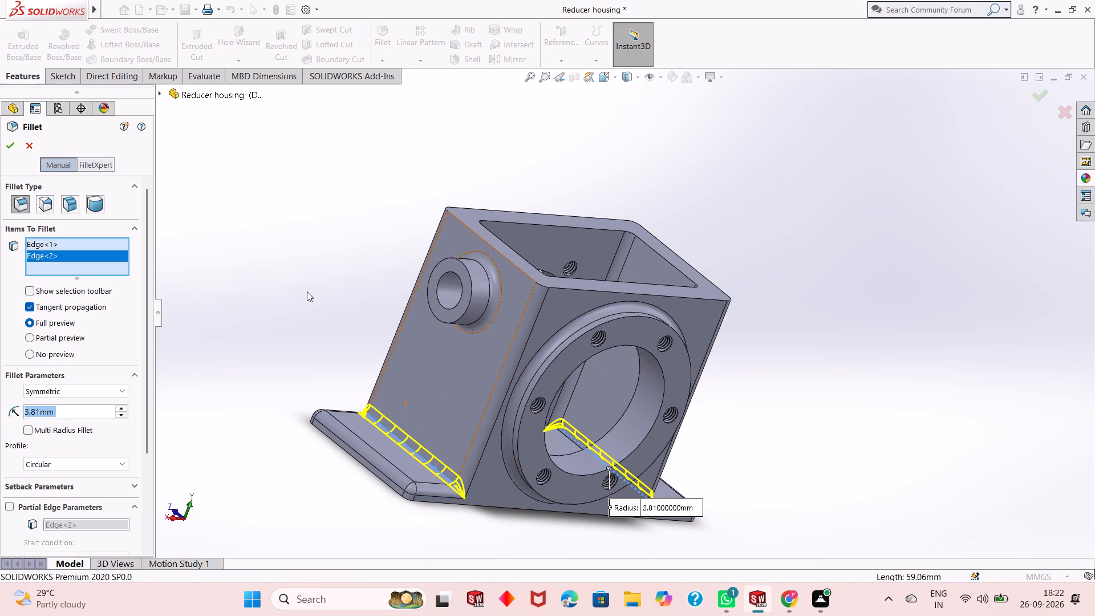
{"action": "left_click", "coordinate": [11, 153]}
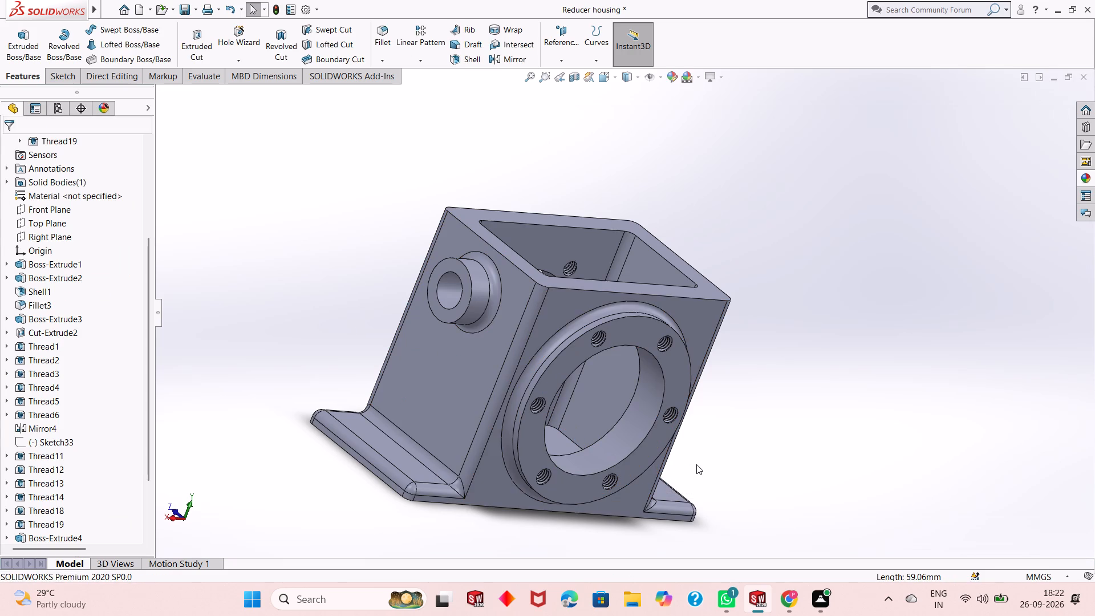
Start a new sketch on the top face of one base foot, viewed normal to the sketch plane.
{"action": "middle_click_drag", "start_coordinate": [650, 480], "coordinate": [563, 445]}
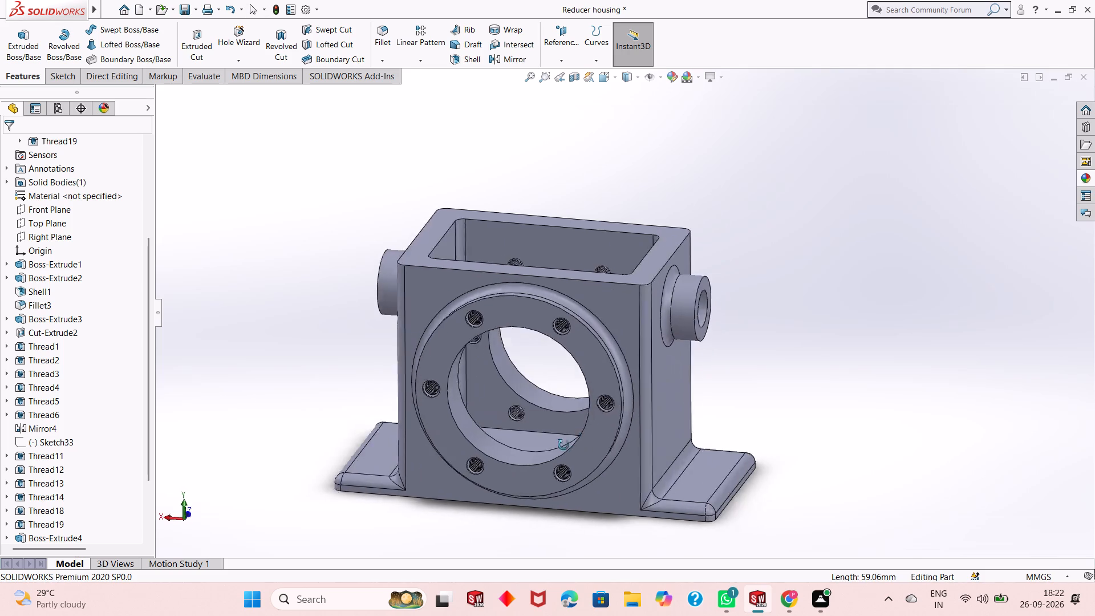
{"action": "middle_click_drag", "start_coordinate": [563, 445], "coordinate": [568, 493]}
{"action": "left_click", "coordinate": [690, 483]}
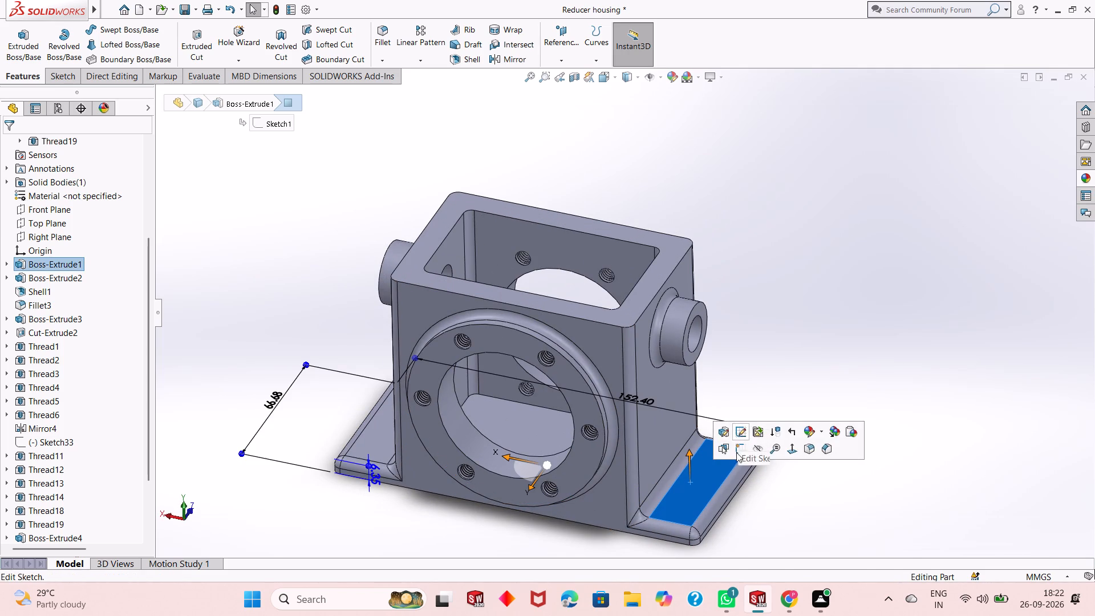
{"action": "left_click", "coordinate": [736, 453]}
{"action": "key", "text": "ctrl+8"}
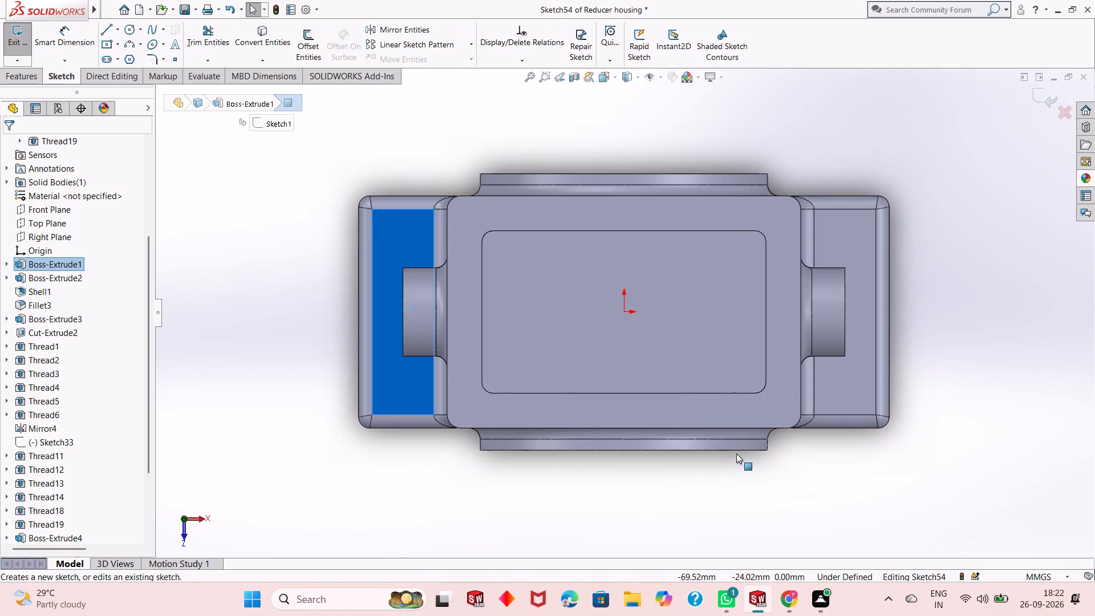
{"action": "key", "text": "Escape"}
Sketch two straight slots lengthwise on the negative-X foot, one near each end, about 4.6 by 8 mm and 5.2 by 7 mm (width by centre distance).
{"action": "scroll", "coordinate": [204, 376], "scroll_direction": "up", "scroll_amount": 1}
{"action": "scroll", "coordinate": [417, 294], "scroll_direction": "down", "scroll_amount": 1}
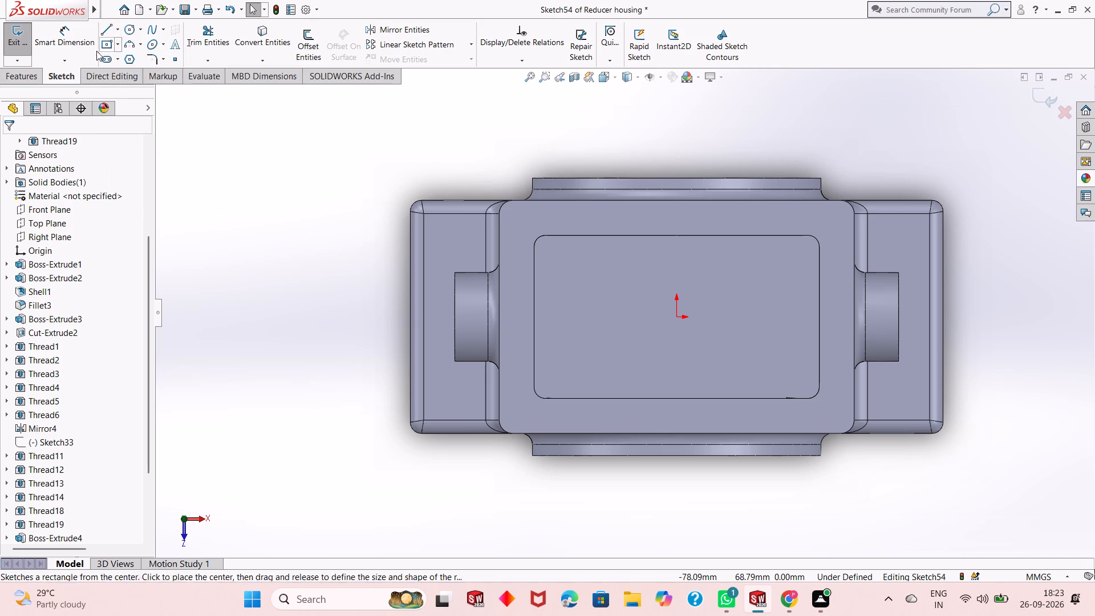
{"action": "left_click", "coordinate": [111, 52]}
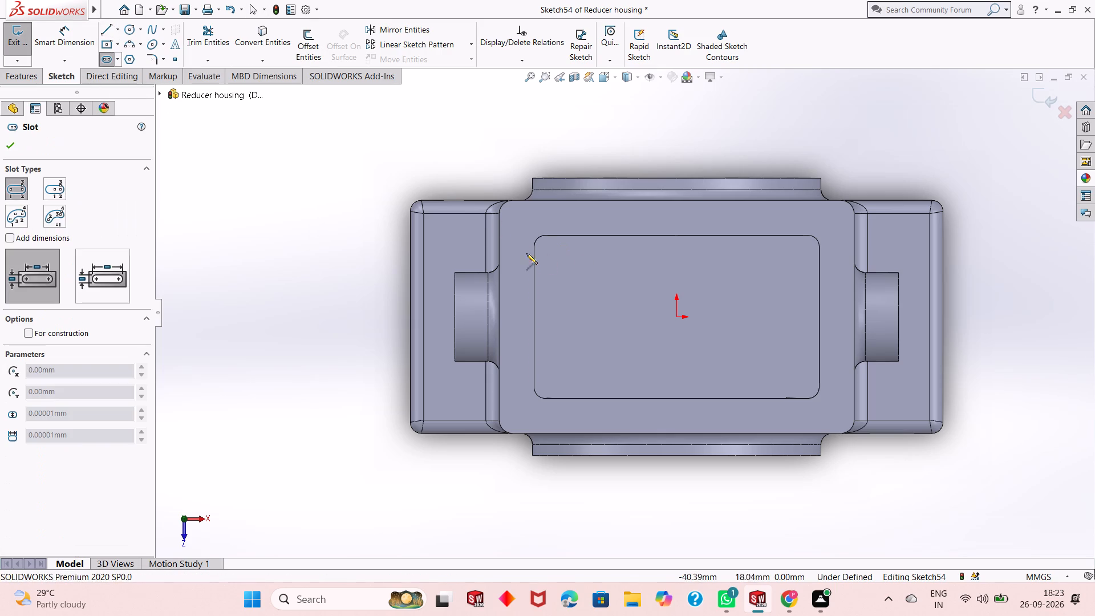
{"action": "left_click", "coordinate": [455, 232]}
{"action": "left_click", "coordinate": [455, 260]}
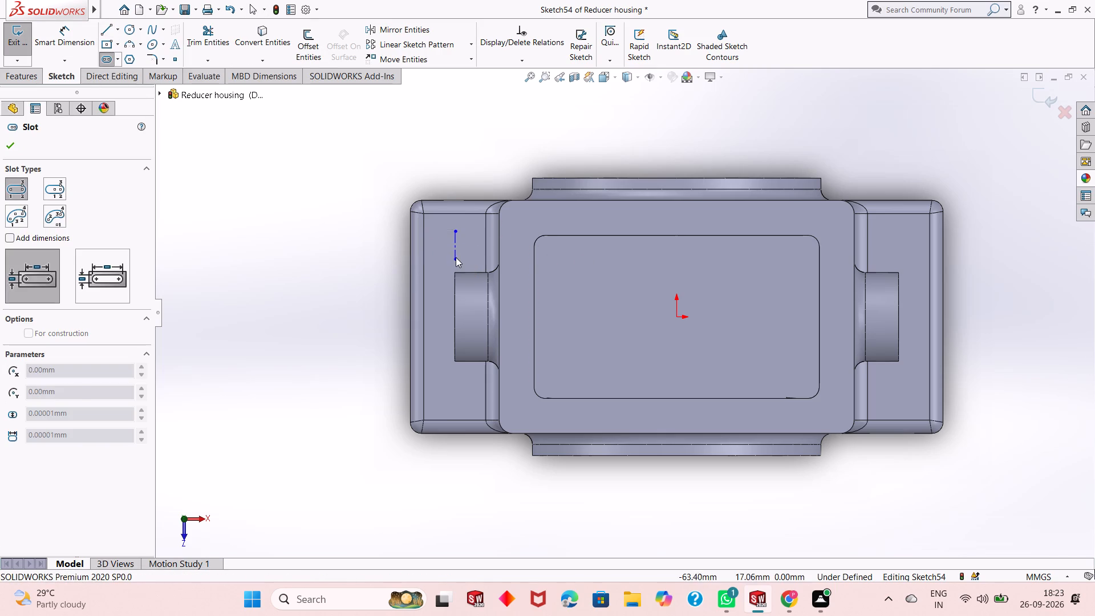
{"action": "left_click", "coordinate": [463, 251]}
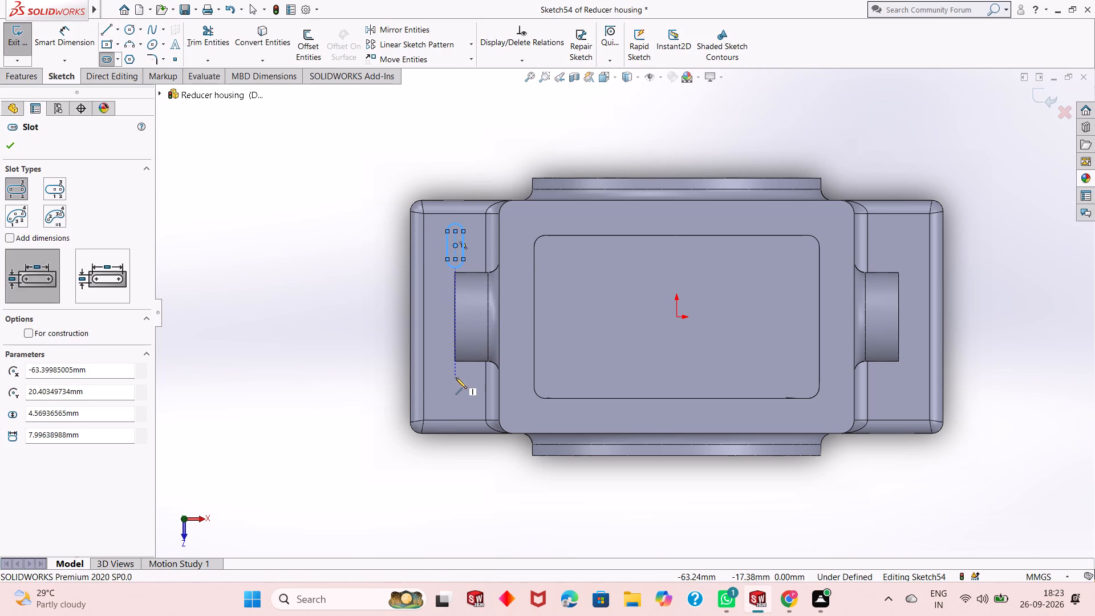
{"action": "left_click", "coordinate": [456, 378]}
{"action": "left_click", "coordinate": [455, 402]}
{"action": "left_click", "coordinate": [464, 391]}
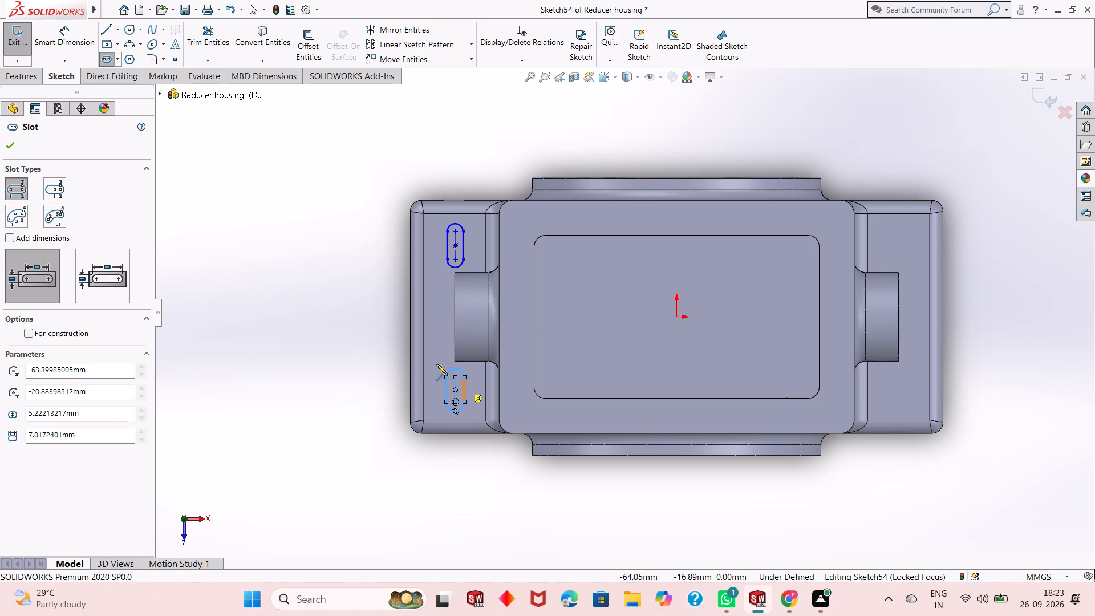
Sketch a straight slot on the positive-X foot opposite the upper slot, about 2.9 mm wide with 9.3 mm between centres.
{"action": "left_click", "coordinate": [902, 231]}
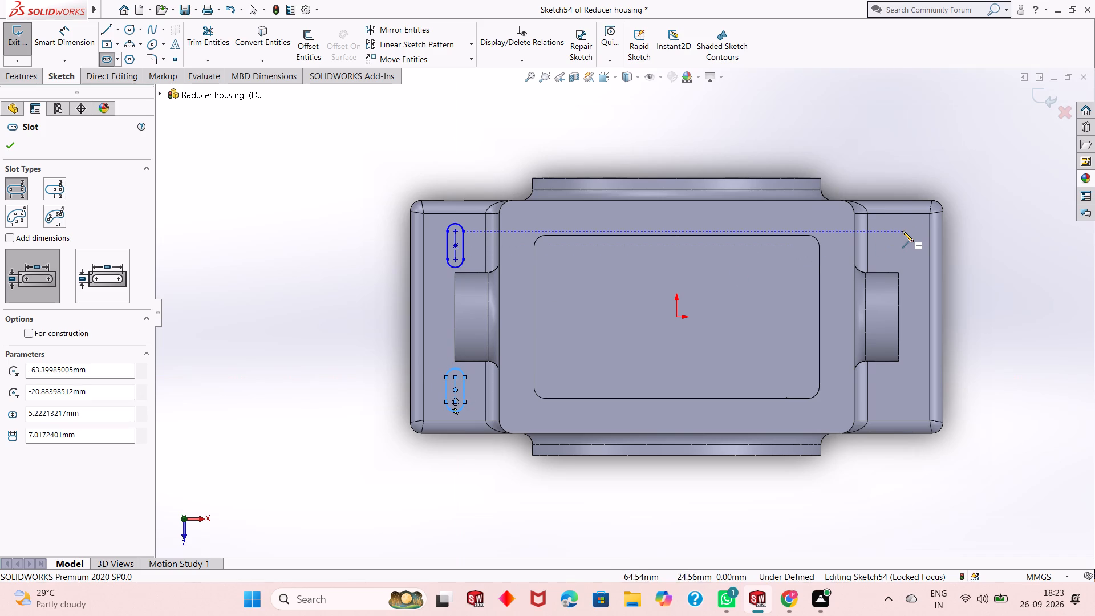
{"action": "left_click", "coordinate": [901, 264]}
{"action": "left_click", "coordinate": [907, 261]}
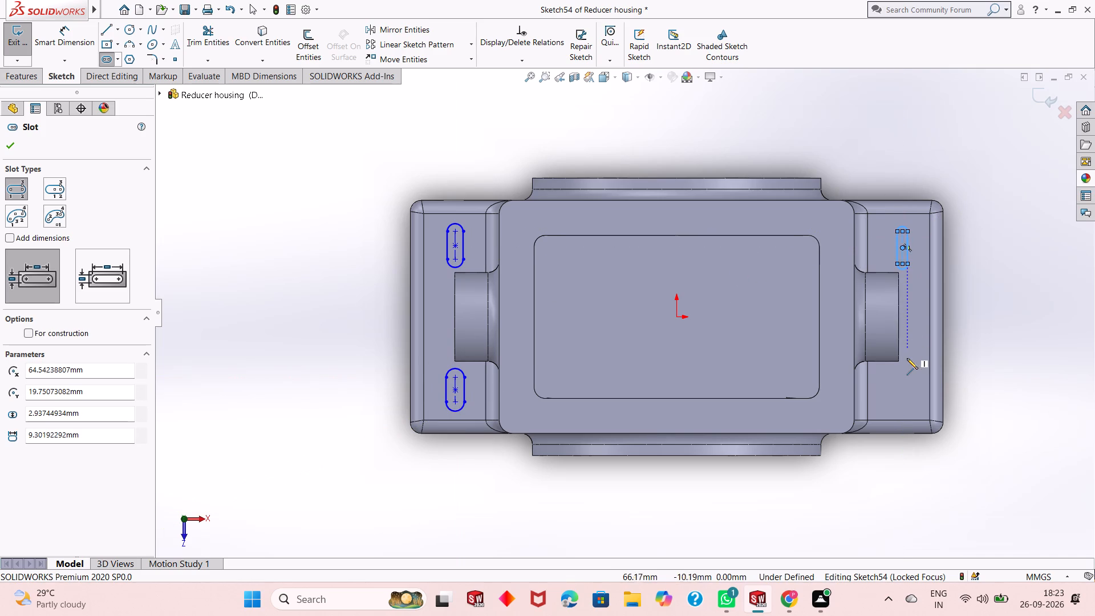
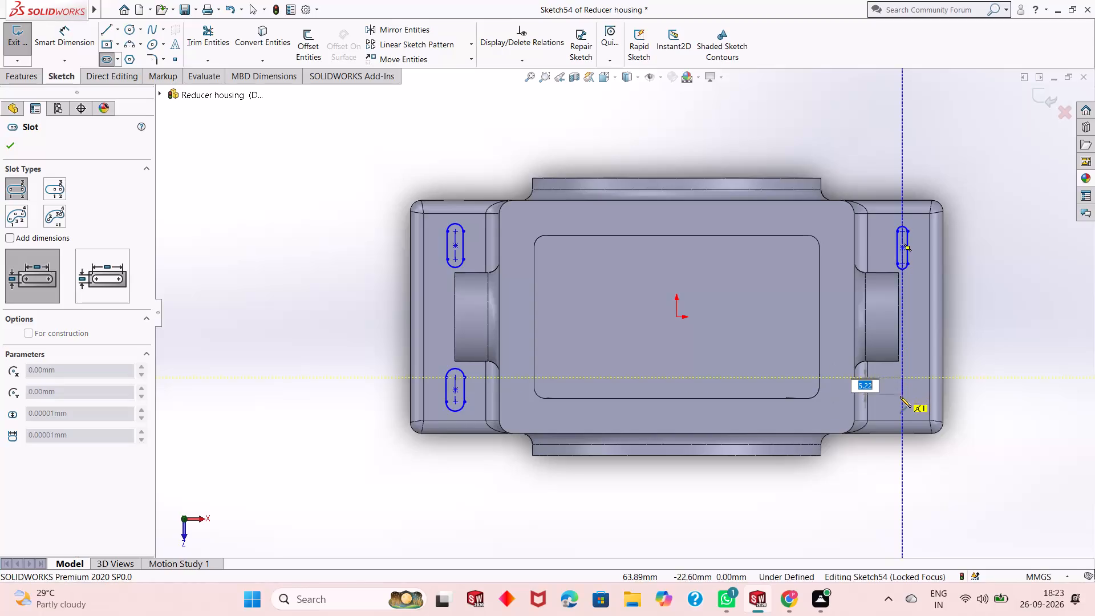
Sketch a straight slot near the lower end of the positive-X foot, about 5.5 mm wide with 7 mm between centres.
{"action": "left_click", "coordinate": [900, 404]}
{"action": "left_click", "coordinate": [912, 396]}
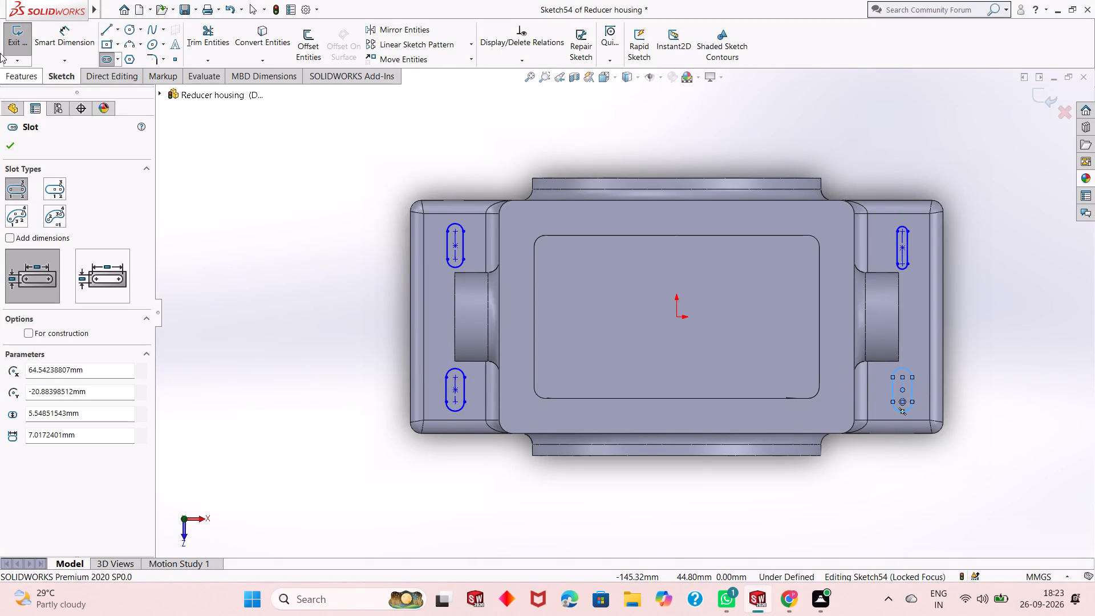
{"action": "left_click", "coordinate": [14, 151]}
Dimension the upper slot on the negative-X foot to 10 mm between centres with a 3 mm end radius.
{"action": "left_click", "coordinate": [86, 31]}
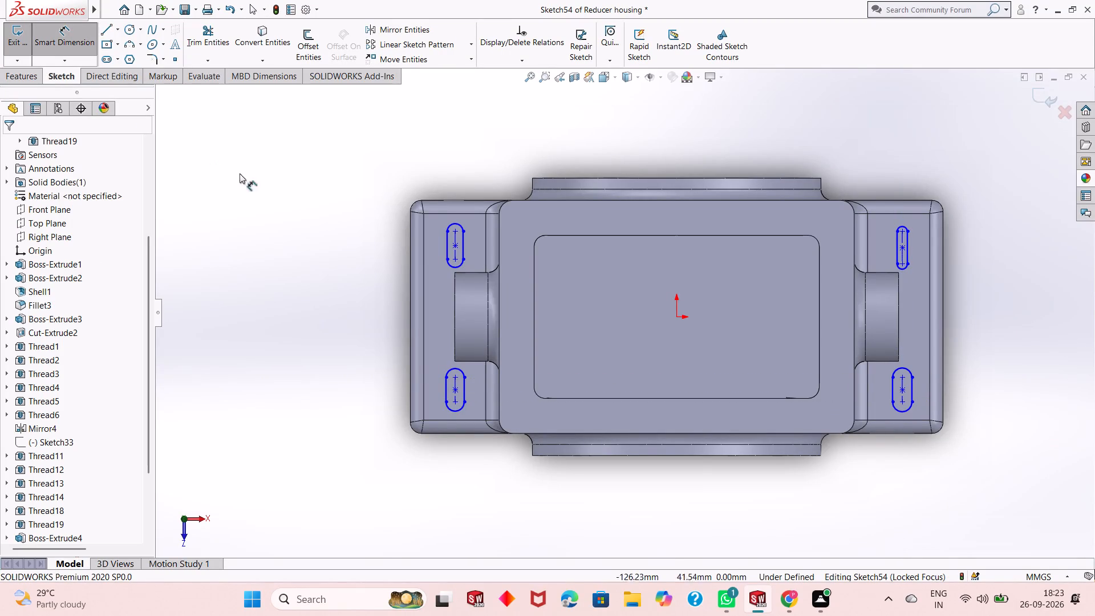
{"action": "scroll", "coordinate": [475, 278], "scroll_direction": "down", "scroll_amount": 1}
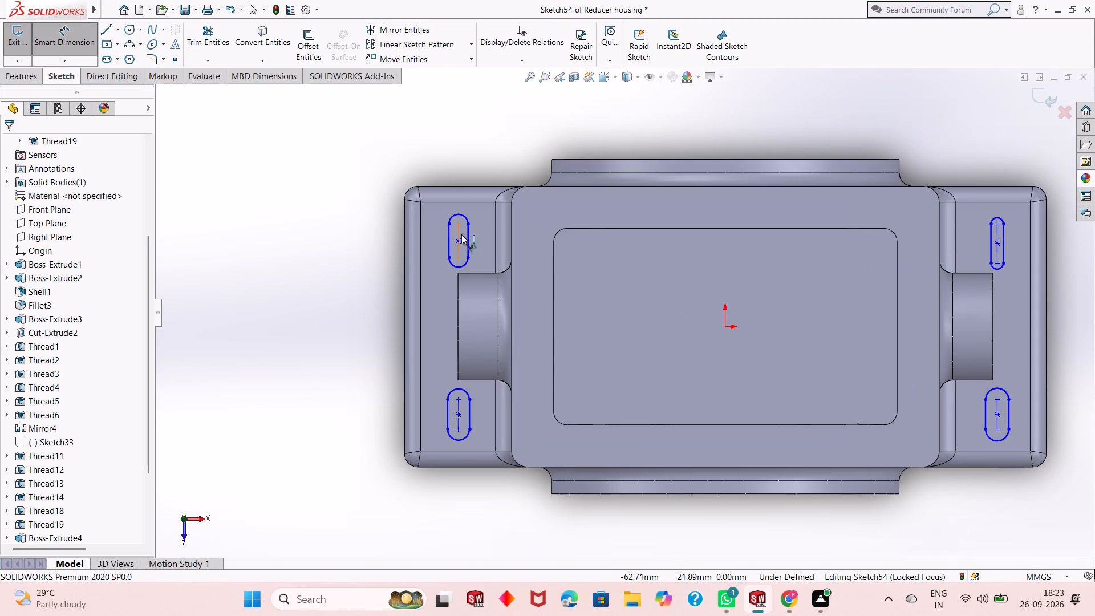
{"action": "left_click", "coordinate": [459, 232]}
{"action": "left_click", "coordinate": [295, 240]}
{"action": "type", "text": "10"}
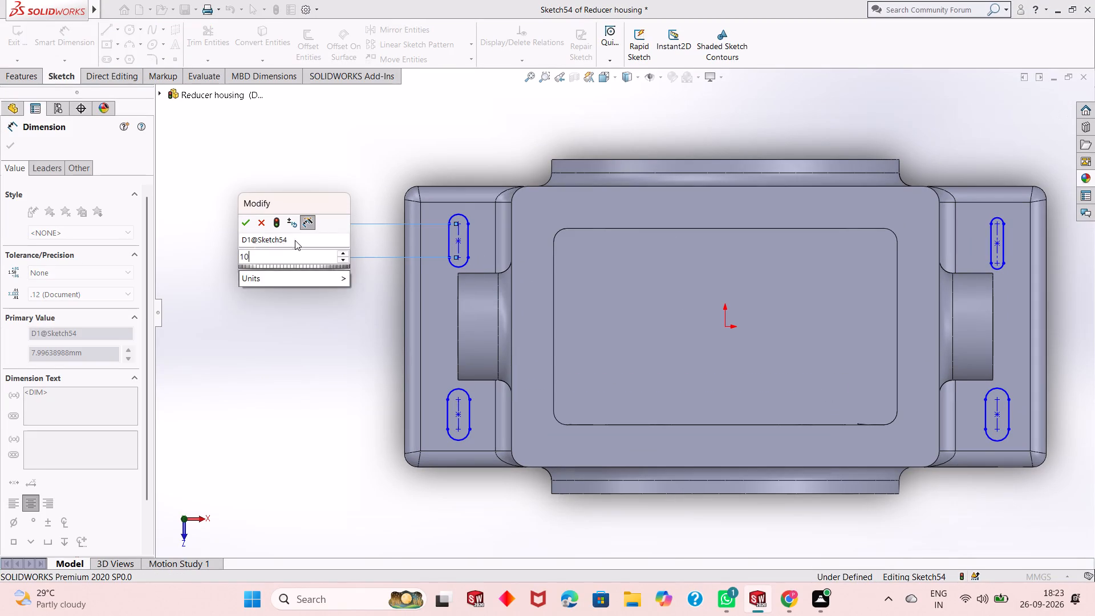
{"action": "key", "text": "Return"}
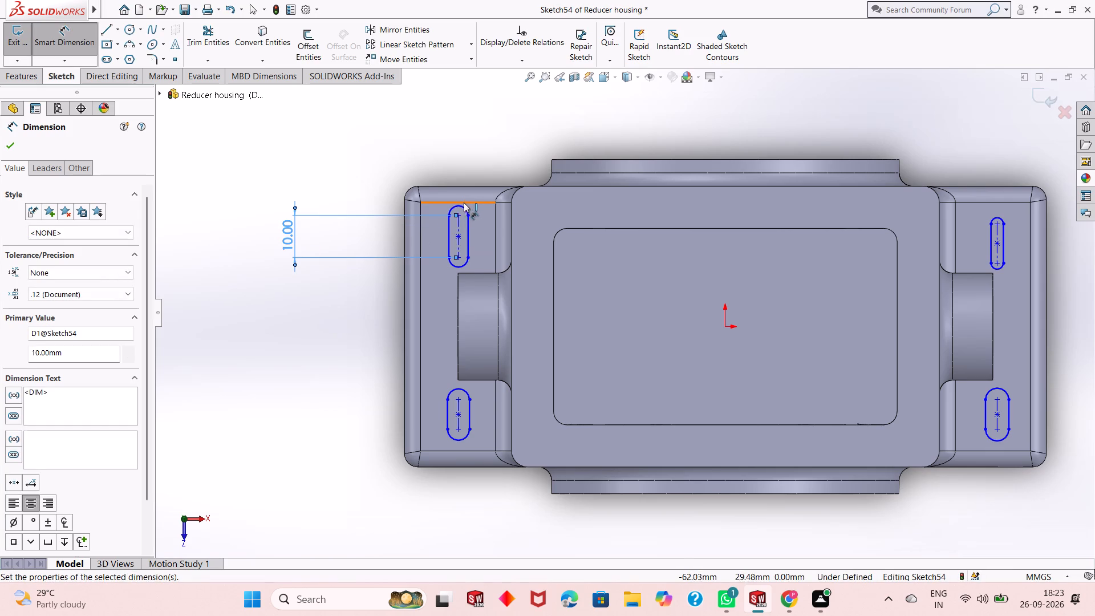
{"action": "left_click", "coordinate": [463, 206]}
{"action": "left_click", "coordinate": [491, 160]}
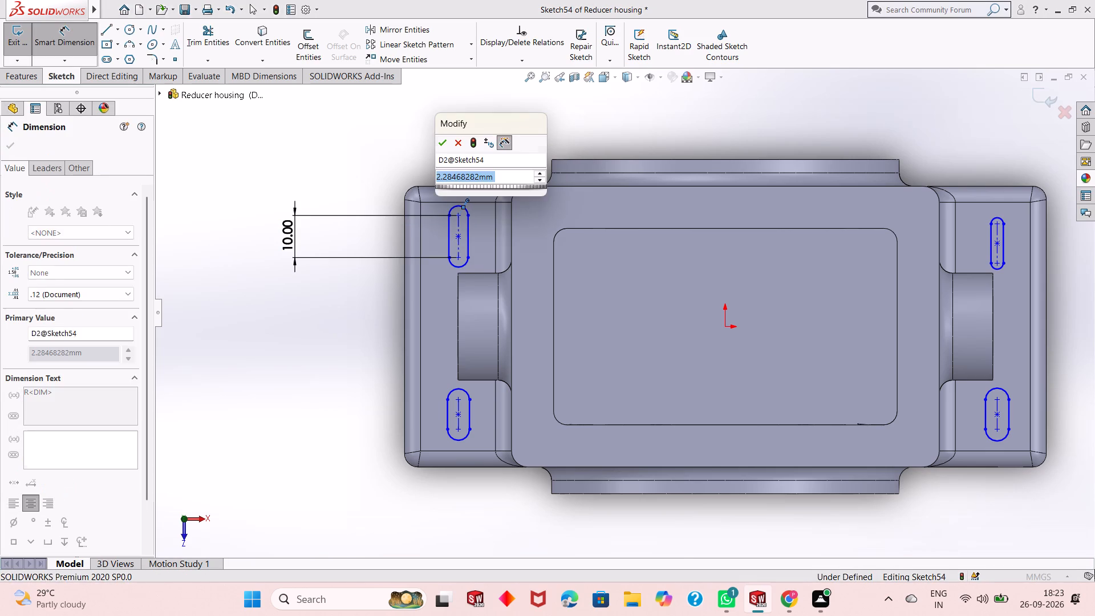
{"action": "key", "text": "3"}
{"action": "key", "text": "Return"}
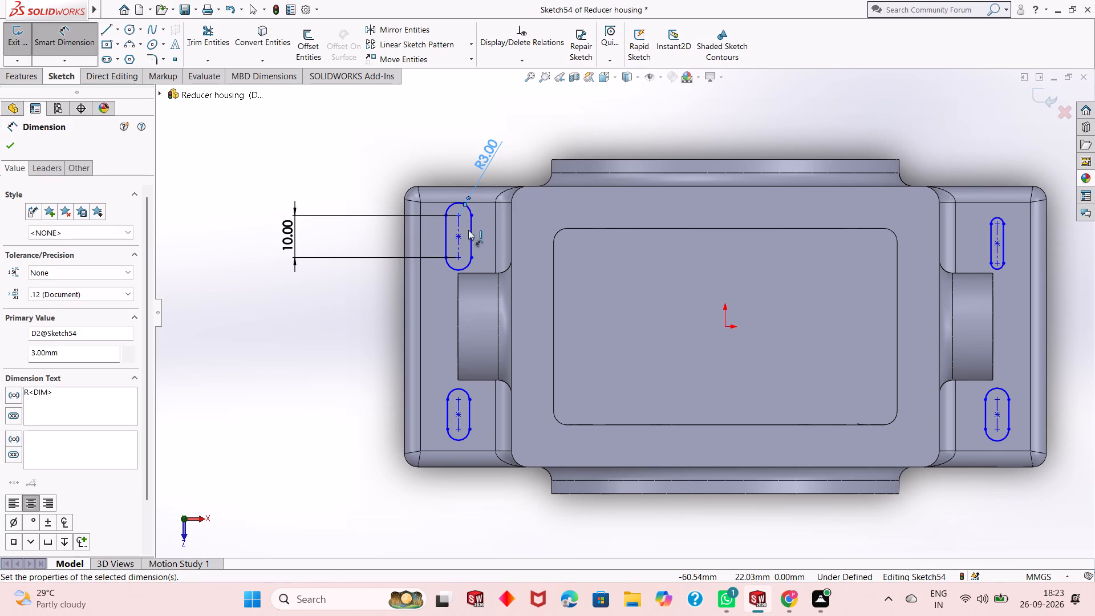
Locate the upper negative-X slot's top arc centre 10 mm from the foot's upper edge and 12.5 mm from its outer side edge.
{"action": "left_click", "coordinate": [457, 216]}
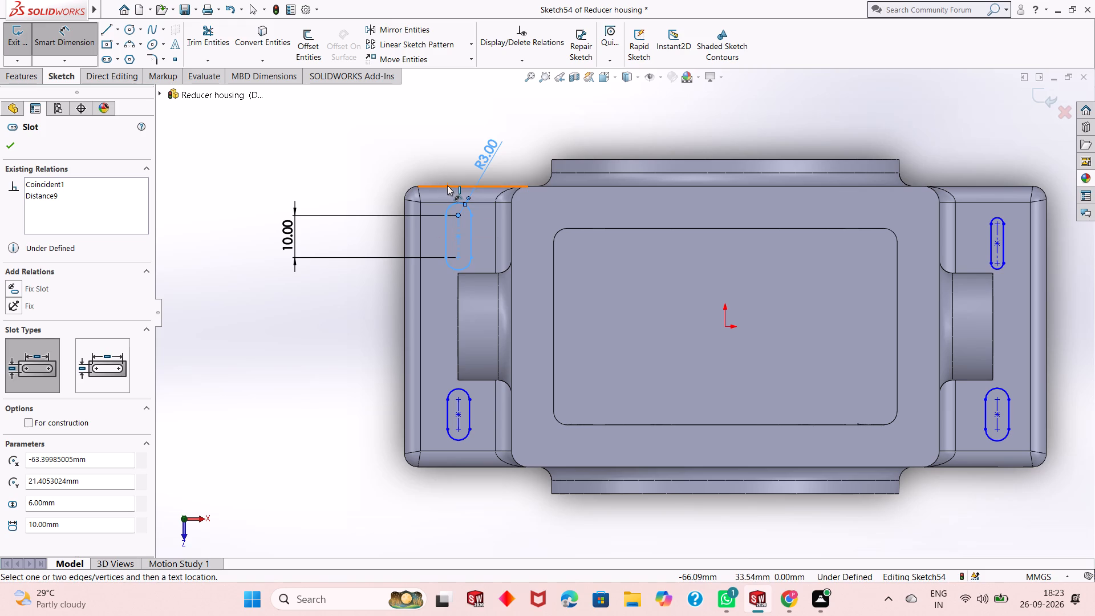
{"action": "left_click", "coordinate": [447, 187]}
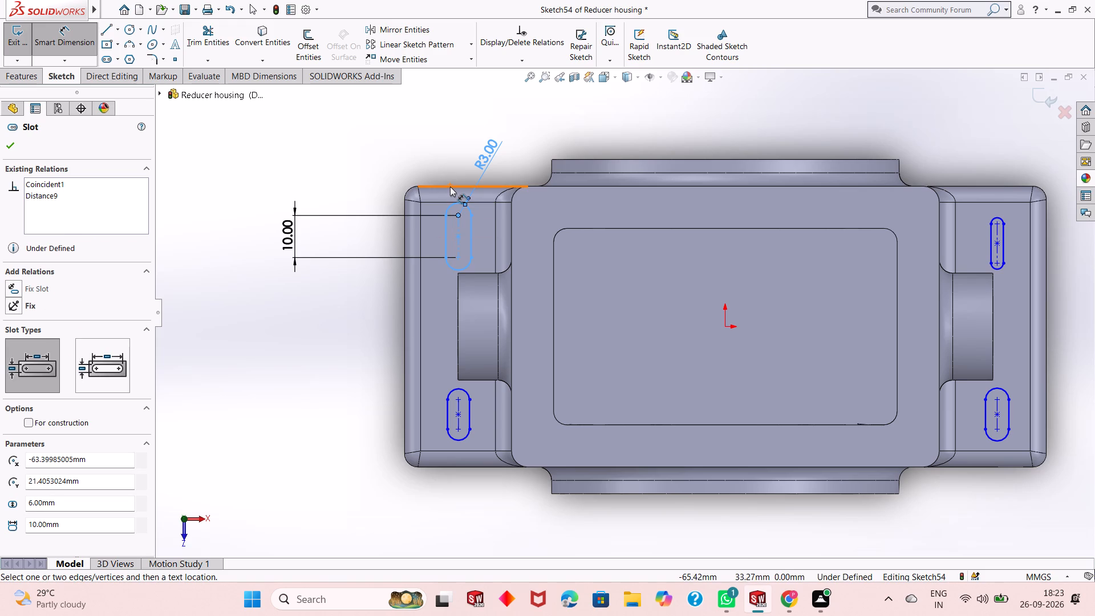
{"action": "left_click", "coordinate": [450, 186]}
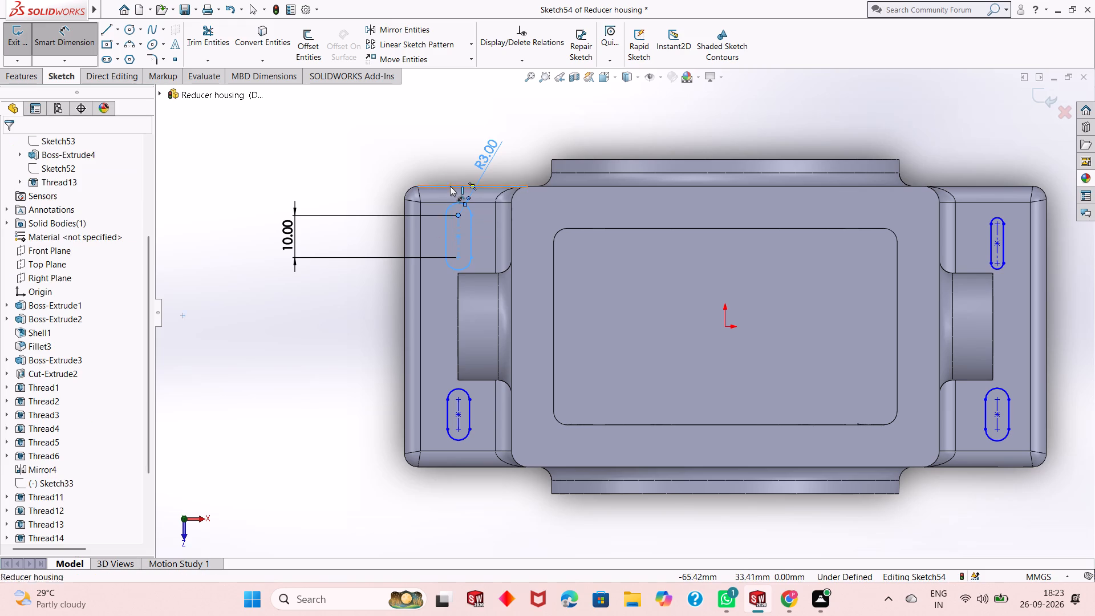
{"action": "left_click", "coordinate": [361, 185]}
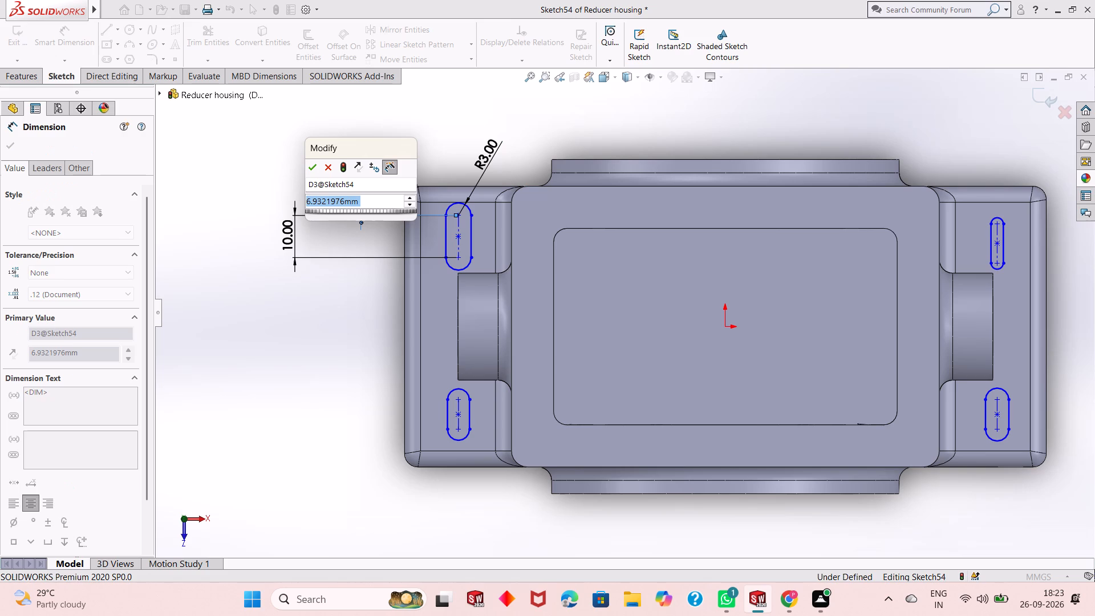
{"action": "type", "text": "10"}
{"action": "key", "text": "Return"}
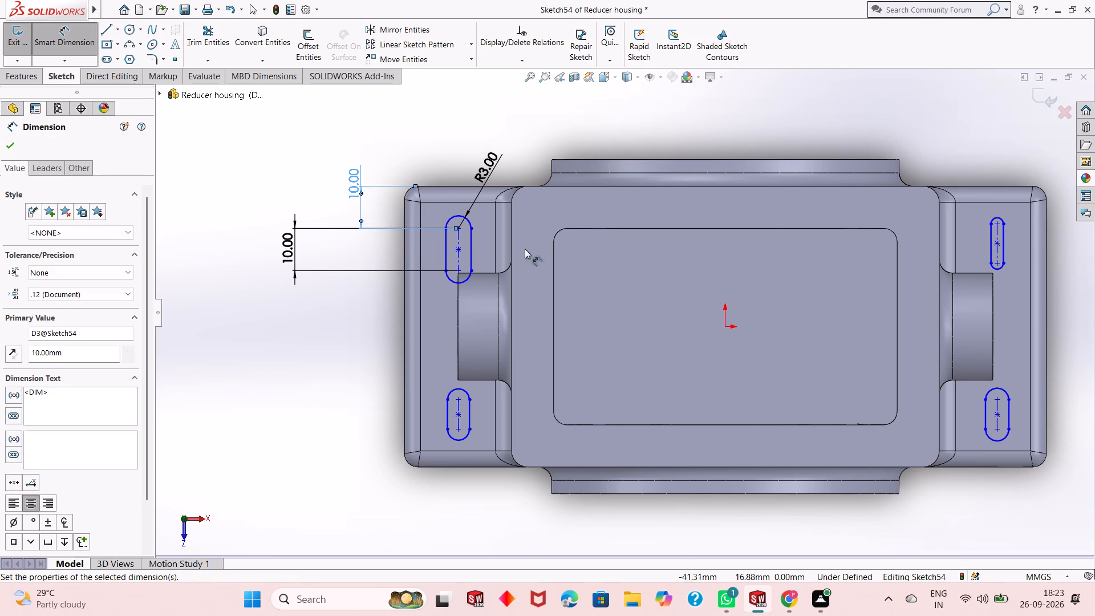
{"action": "left_click", "coordinate": [459, 241]}
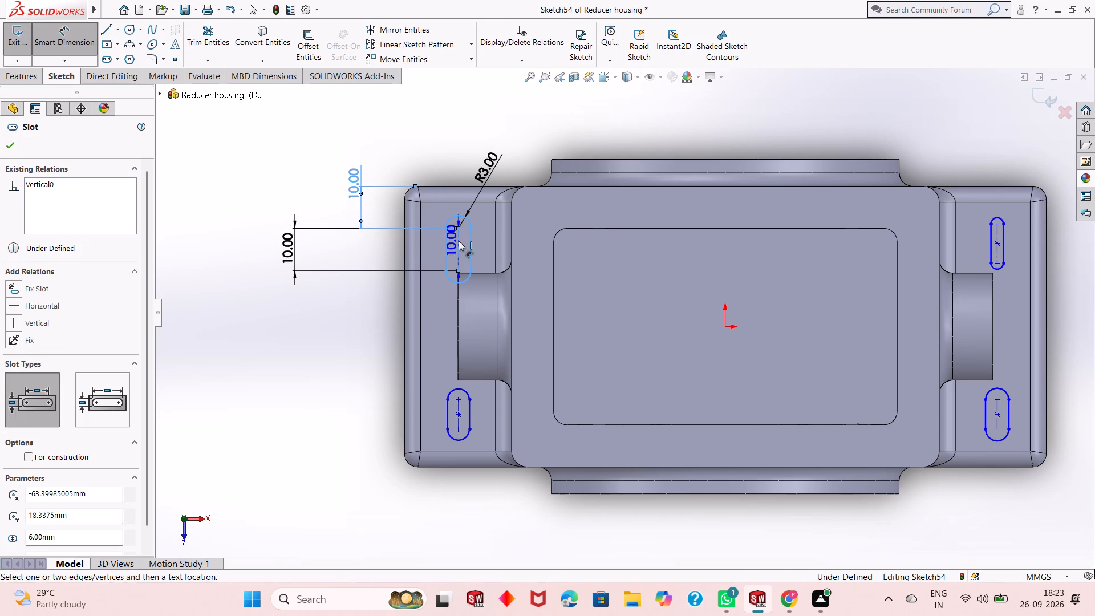
{"action": "left_click", "coordinate": [403, 253]}
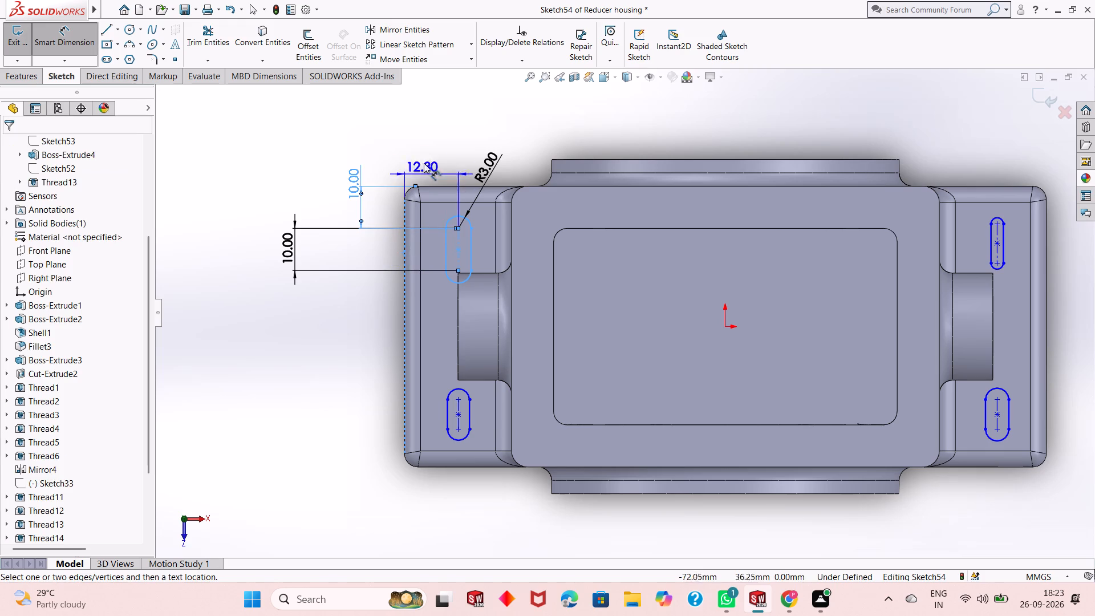
{"action": "left_click", "coordinate": [427, 151]}
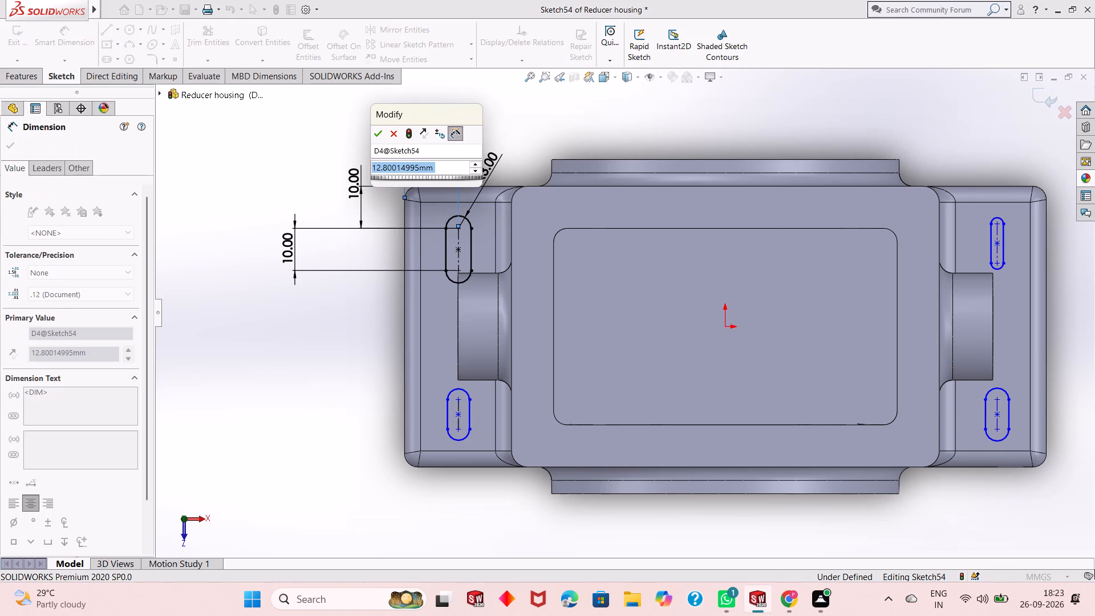
{"action": "type", "text": "12.5"}
{"action": "key", "text": "Return"}
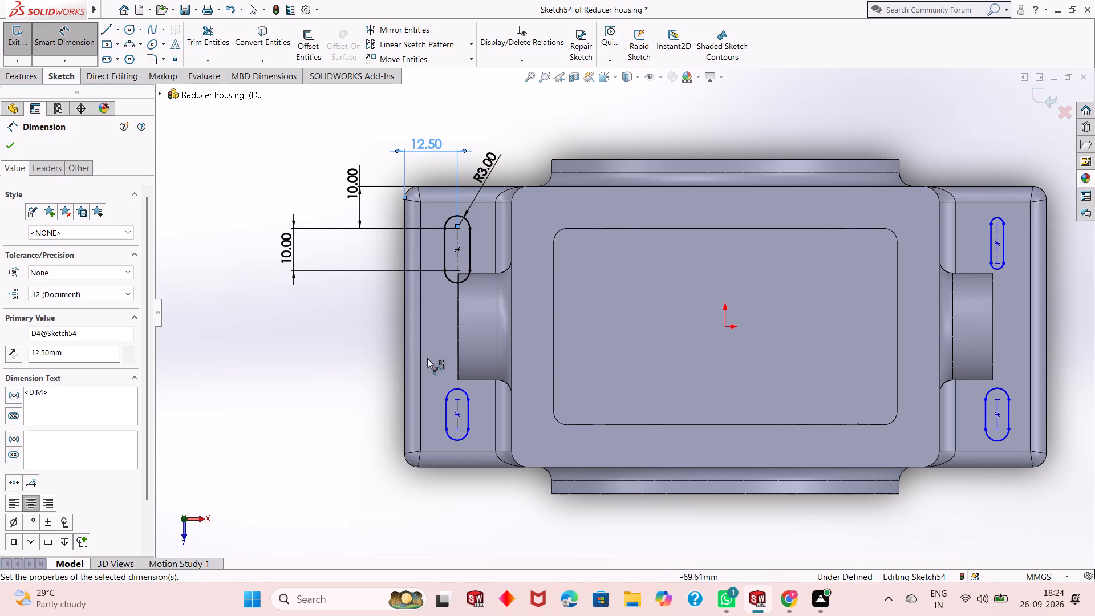
Dimension the lower slot on the negative-X foot to 10 mm between centres with a 3 mm end radius.
{"action": "middle_click_drag", "start_coordinate": [417, 362], "coordinate": [429, 253]}
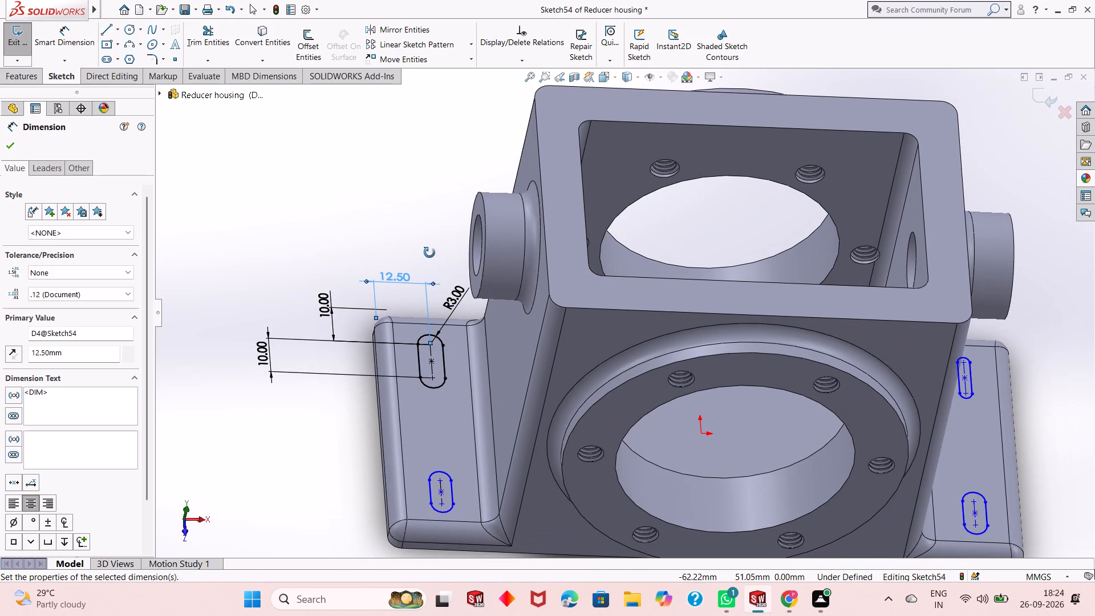
{"action": "middle_click_drag", "start_coordinate": [429, 253], "coordinate": [420, 261]}
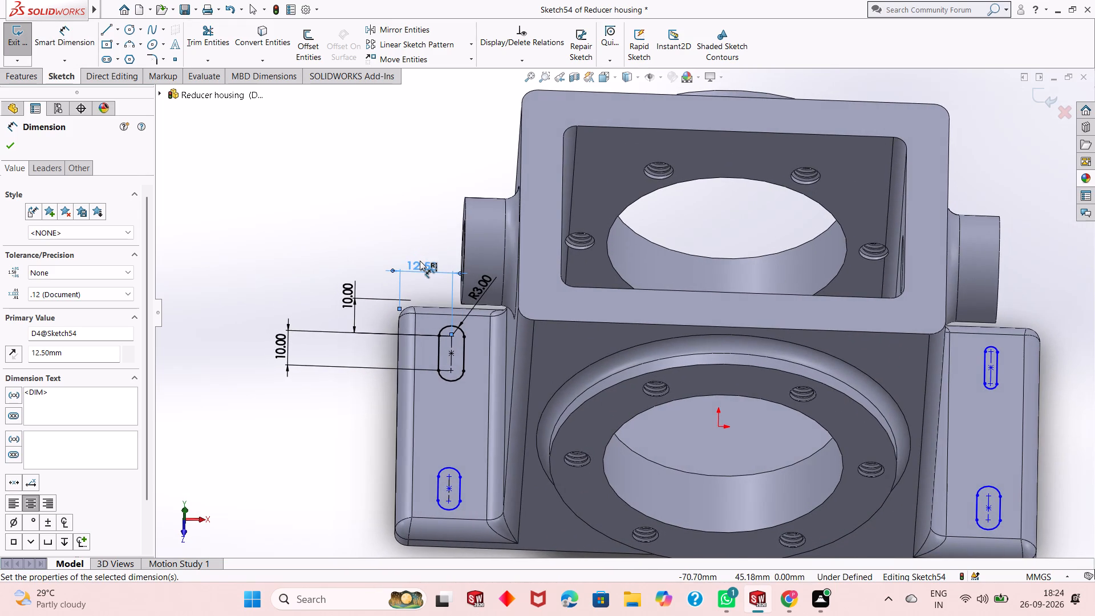
{"action": "key", "text": "ctrl+8"}
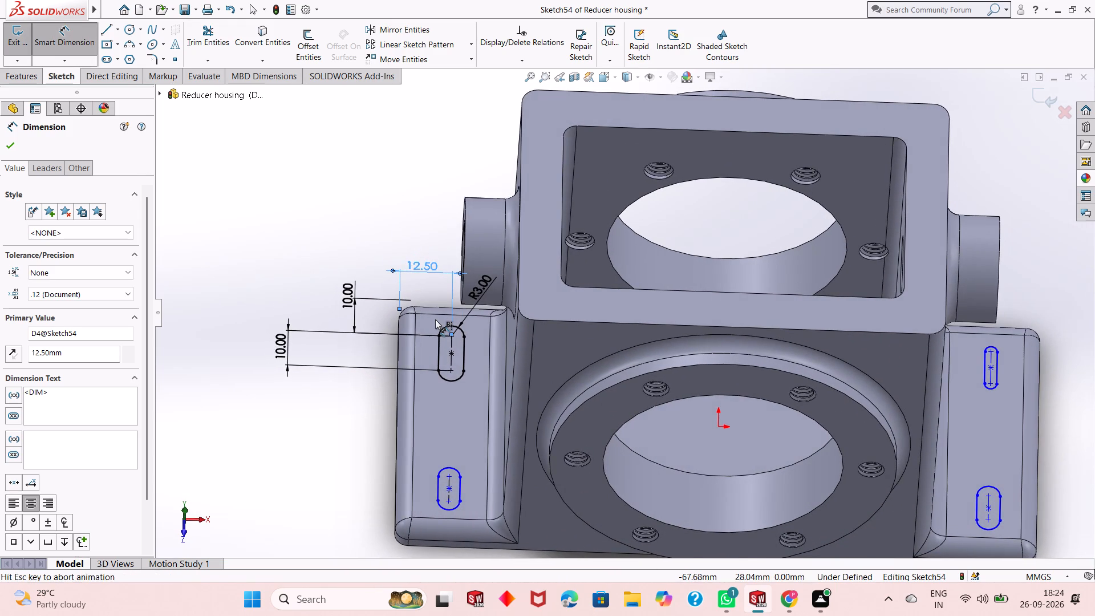
{"action": "scroll", "coordinate": [461, 363], "scroll_direction": "down", "scroll_amount": 2}
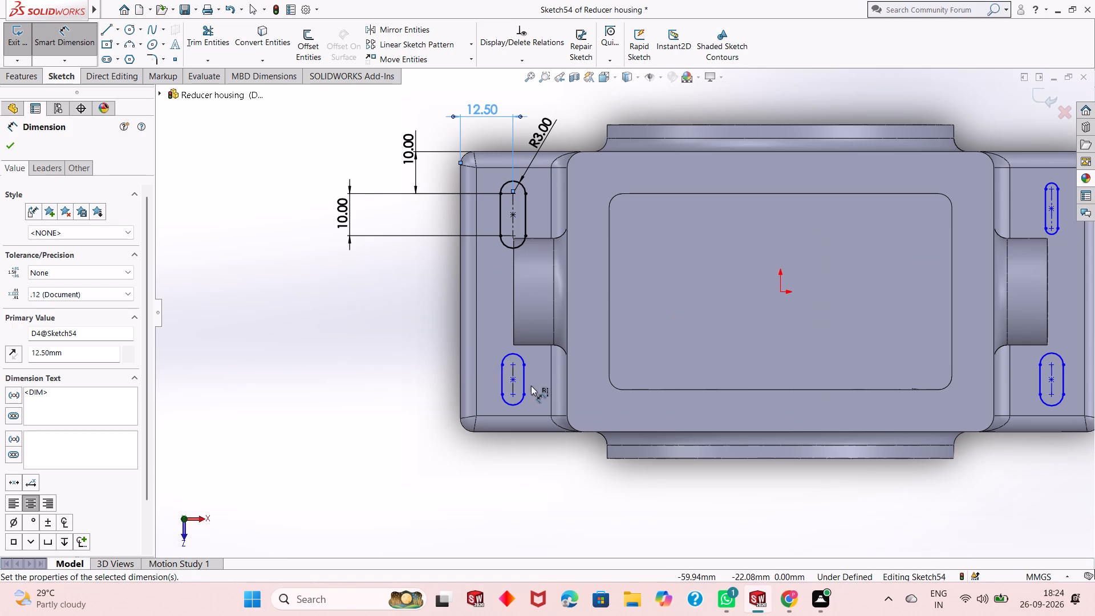
{"action": "left_click", "coordinate": [514, 371]}
{"action": "left_click", "coordinate": [405, 371]}
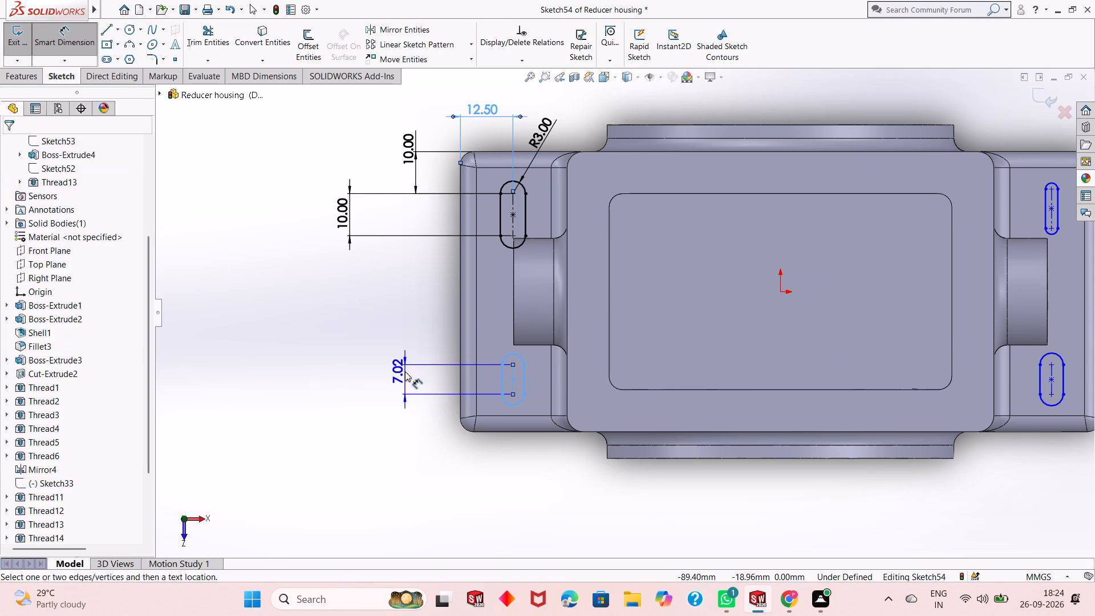
{"action": "type", "text": "10"}
{"action": "key", "text": "Return"}
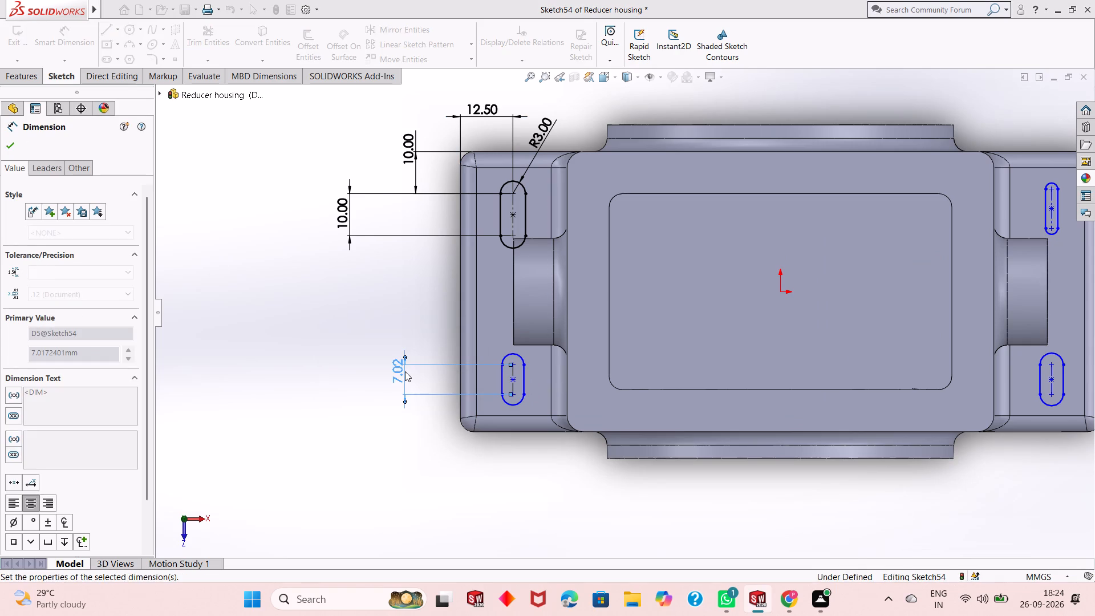
{"action": "left_click", "coordinate": [516, 406]}
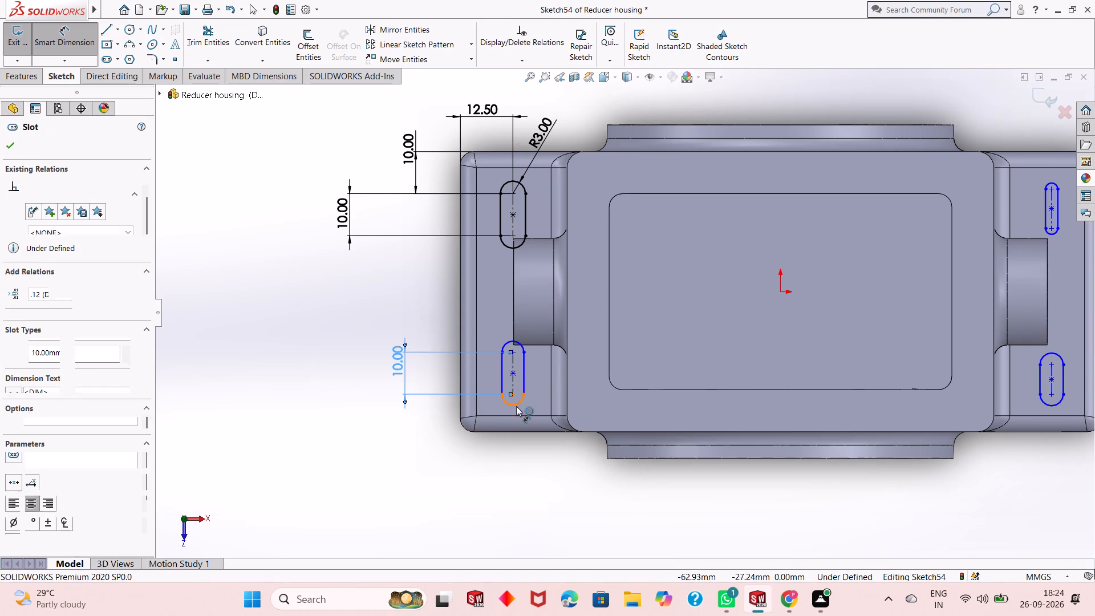
{"action": "left_click", "coordinate": [423, 481]}
{"action": "key", "text": "3"}
{"action": "key", "text": "Return"}
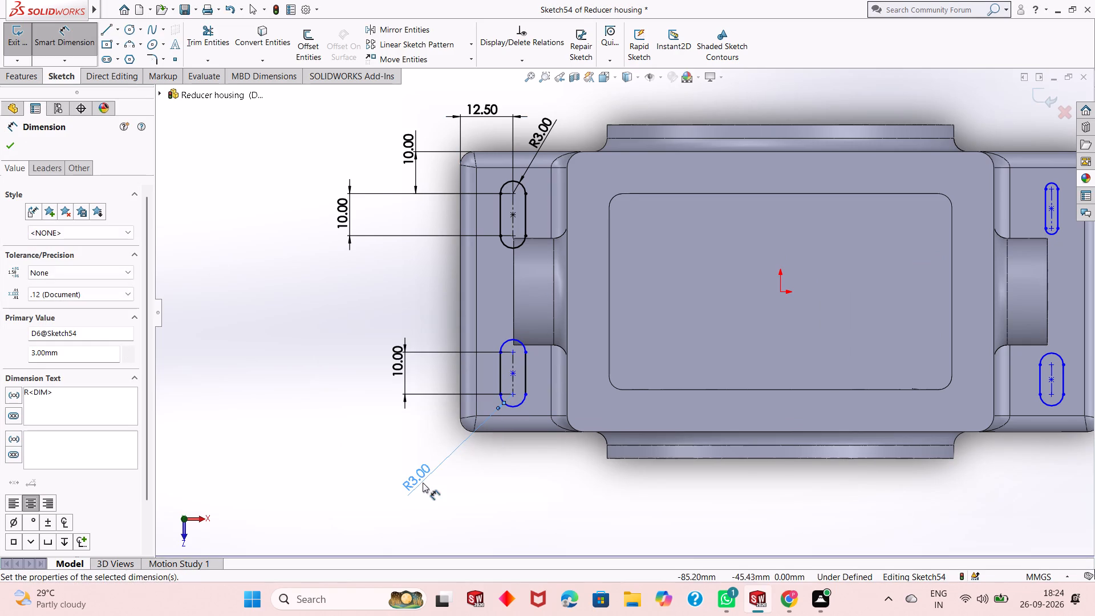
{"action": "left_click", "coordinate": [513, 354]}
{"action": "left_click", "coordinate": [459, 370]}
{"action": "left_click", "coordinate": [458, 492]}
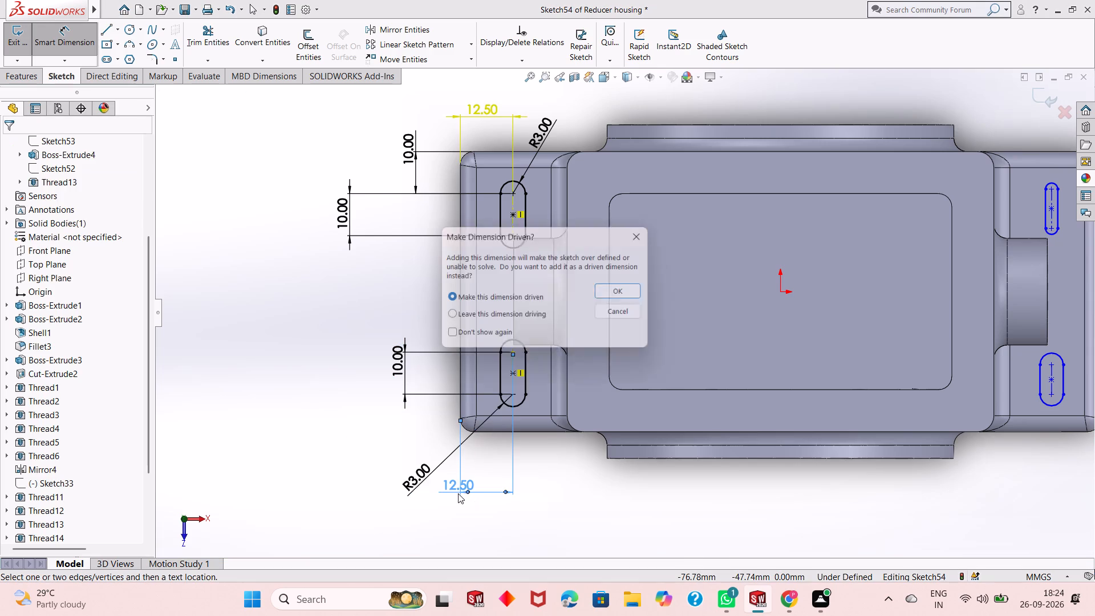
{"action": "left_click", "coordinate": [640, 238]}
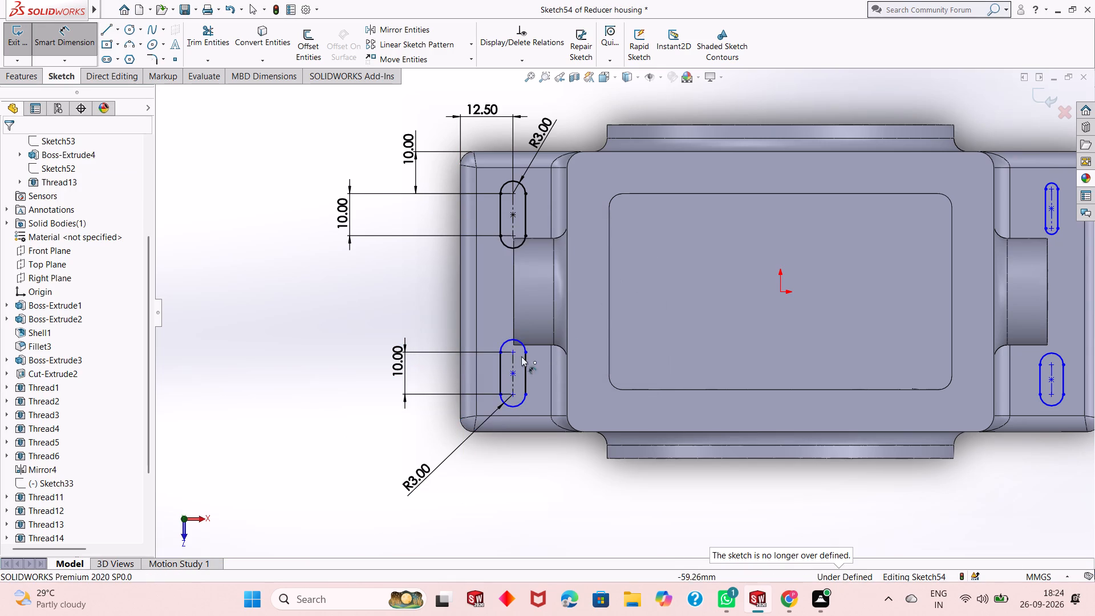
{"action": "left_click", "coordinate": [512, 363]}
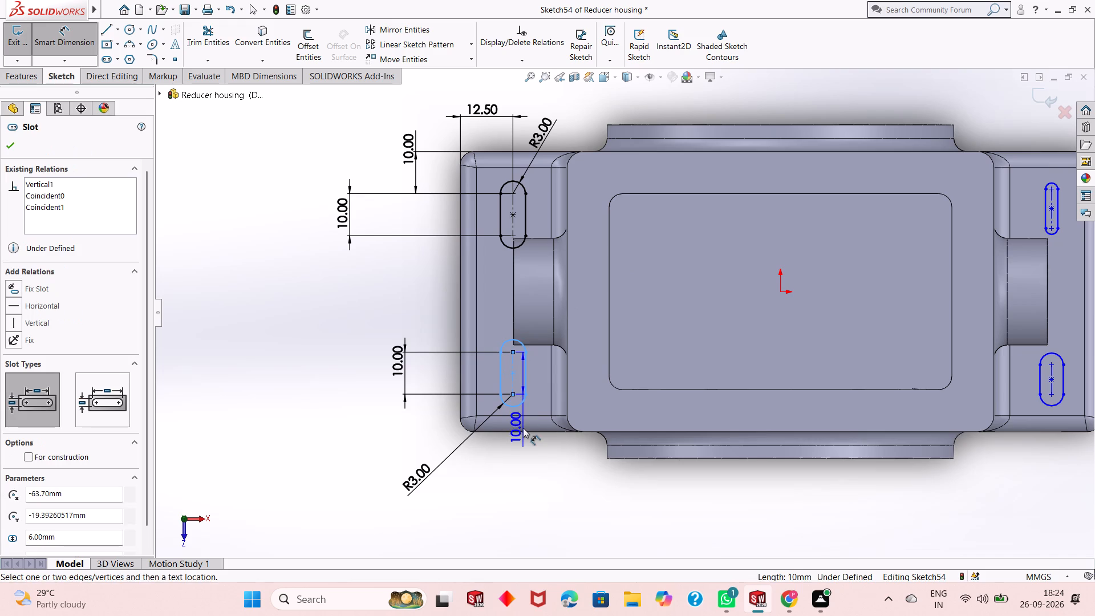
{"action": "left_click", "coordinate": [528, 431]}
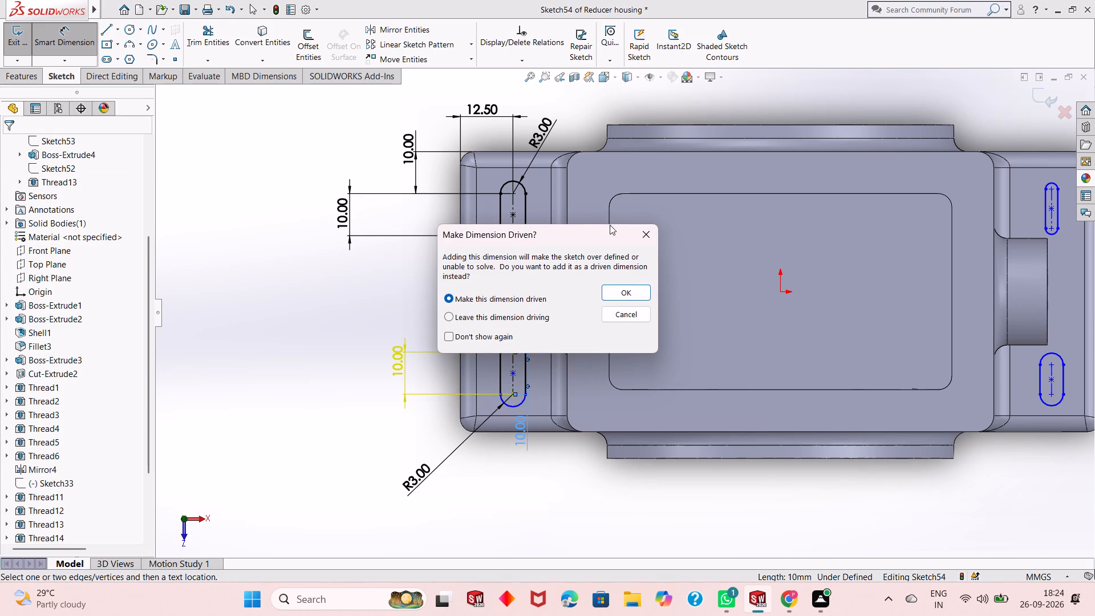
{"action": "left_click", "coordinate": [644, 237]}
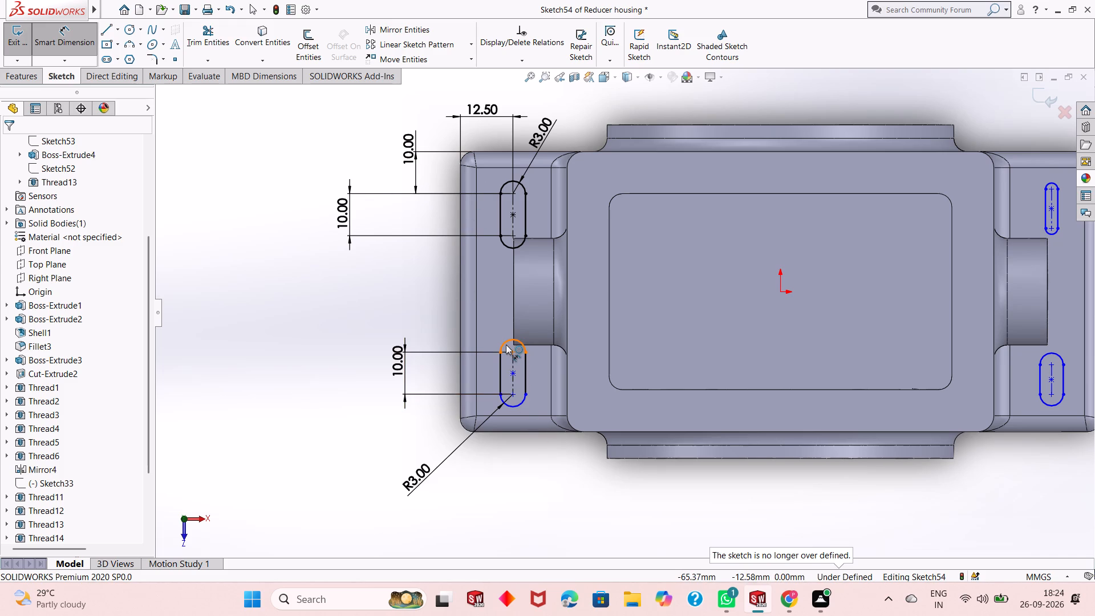
Locate the lower negative-X slot's bottom arc centre 10 mm from the foot's lower edge.
{"action": "left_click", "coordinate": [511, 394]}
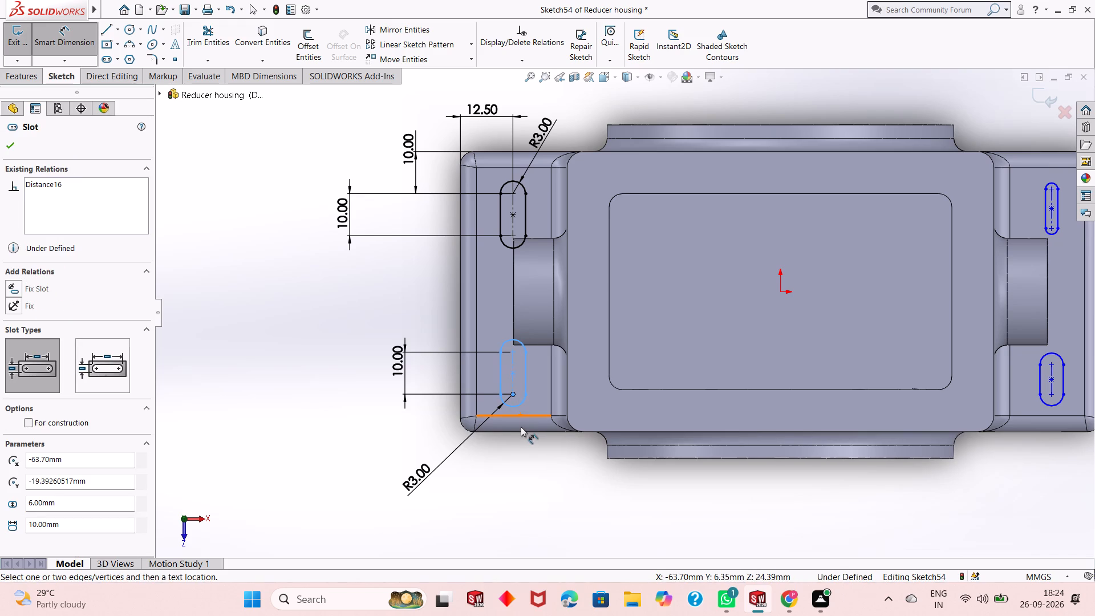
{"action": "left_click", "coordinate": [520, 434]}
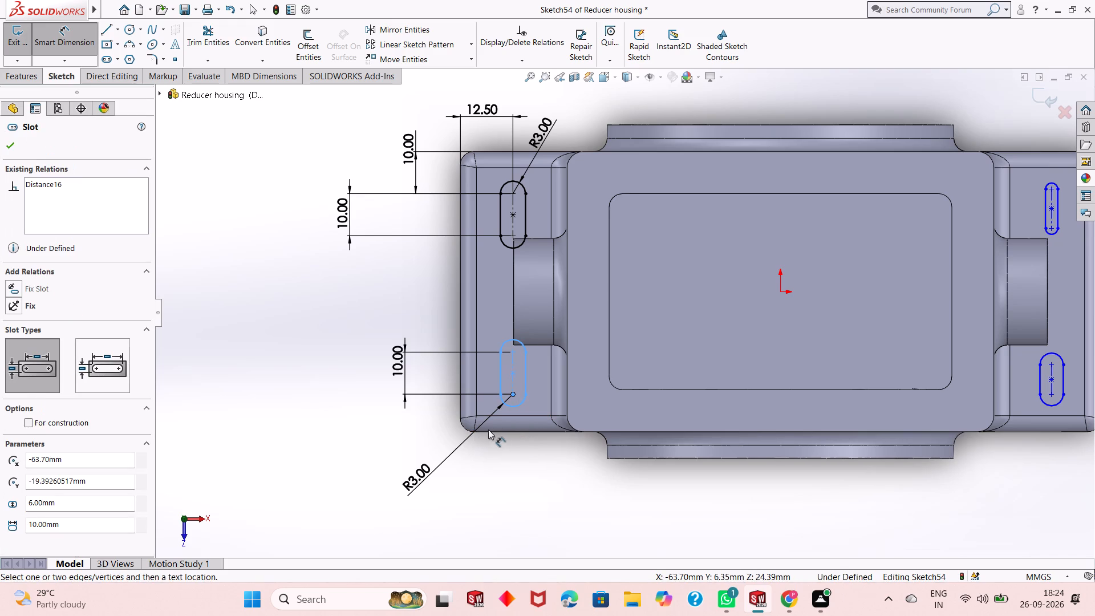
{"action": "left_click", "coordinate": [514, 432]}
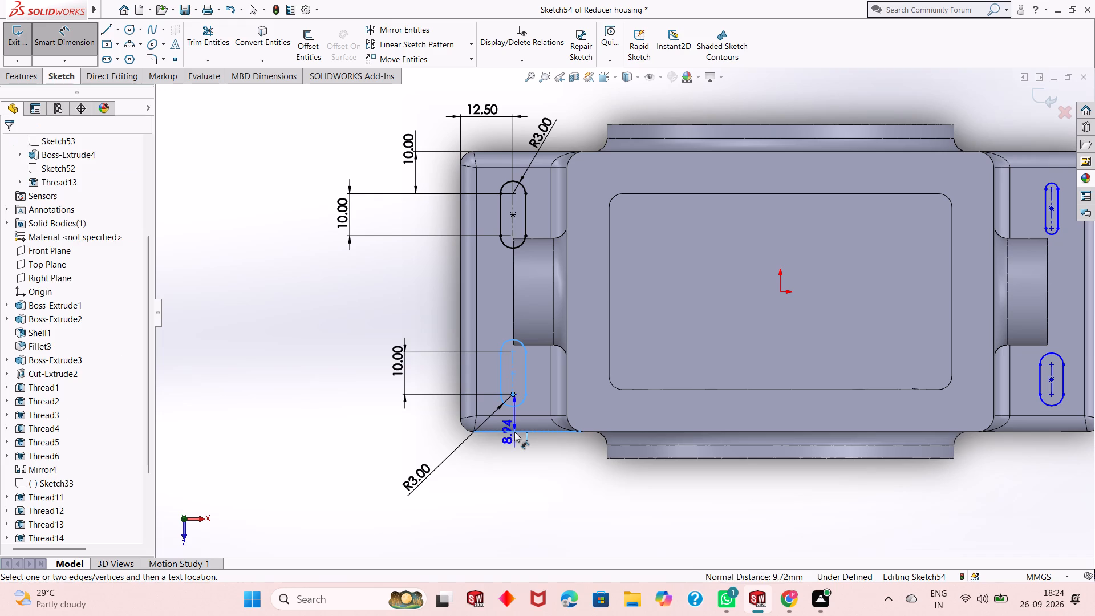
{"action": "left_click", "coordinate": [407, 432]}
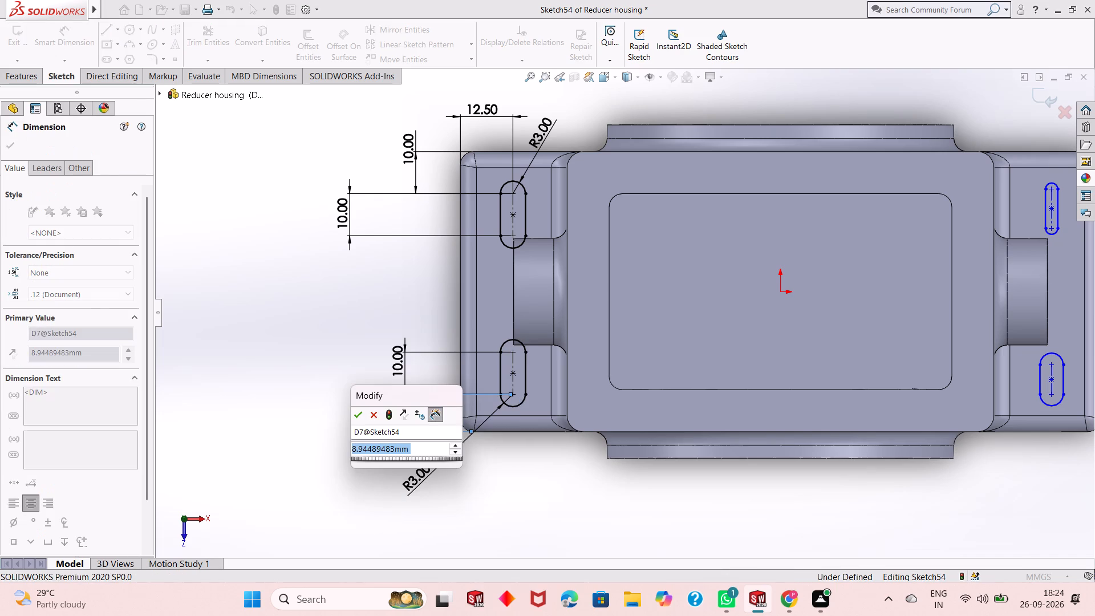
{"action": "type", "text": "10"}
{"action": "key", "text": "Return"}
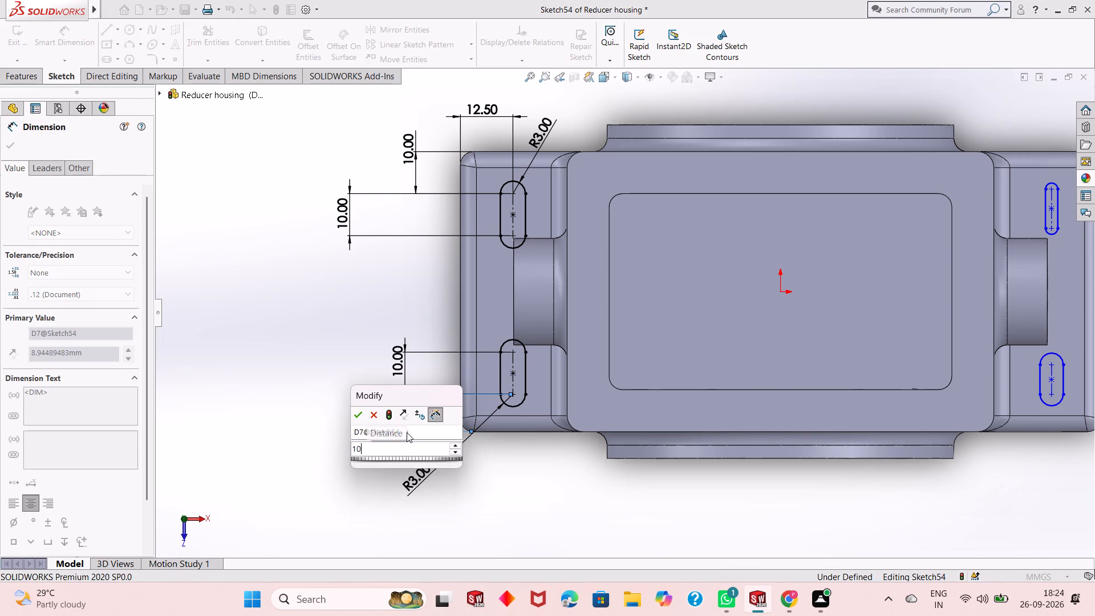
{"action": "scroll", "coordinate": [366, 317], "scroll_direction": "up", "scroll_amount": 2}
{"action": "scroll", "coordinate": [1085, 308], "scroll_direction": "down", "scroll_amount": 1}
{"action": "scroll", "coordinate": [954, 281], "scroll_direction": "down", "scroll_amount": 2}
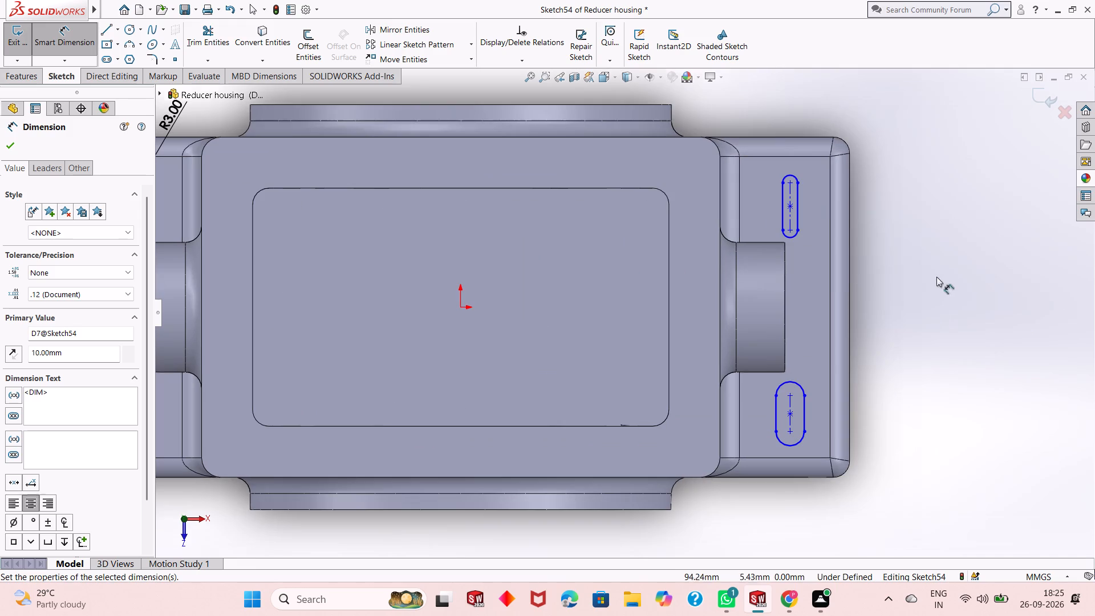
Dimension the upper slot on the positive-X foot to 10 mm between centres with a 3 mm end radius.
{"action": "left_click", "coordinate": [790, 194]}
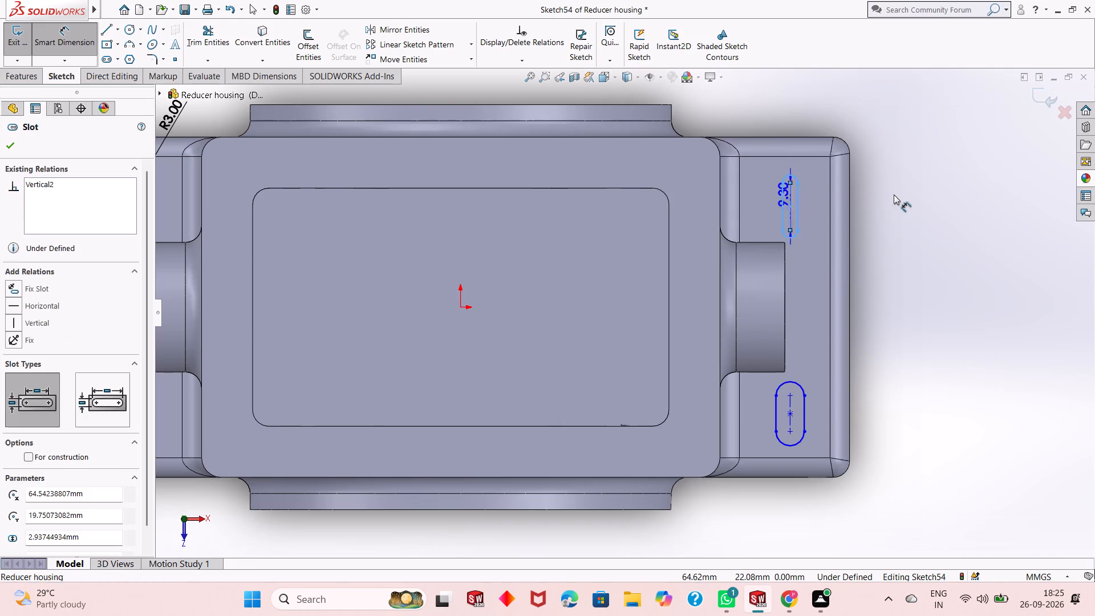
{"action": "left_click", "coordinate": [902, 194]}
{"action": "type", "text": "10"}
{"action": "key", "text": "Return"}
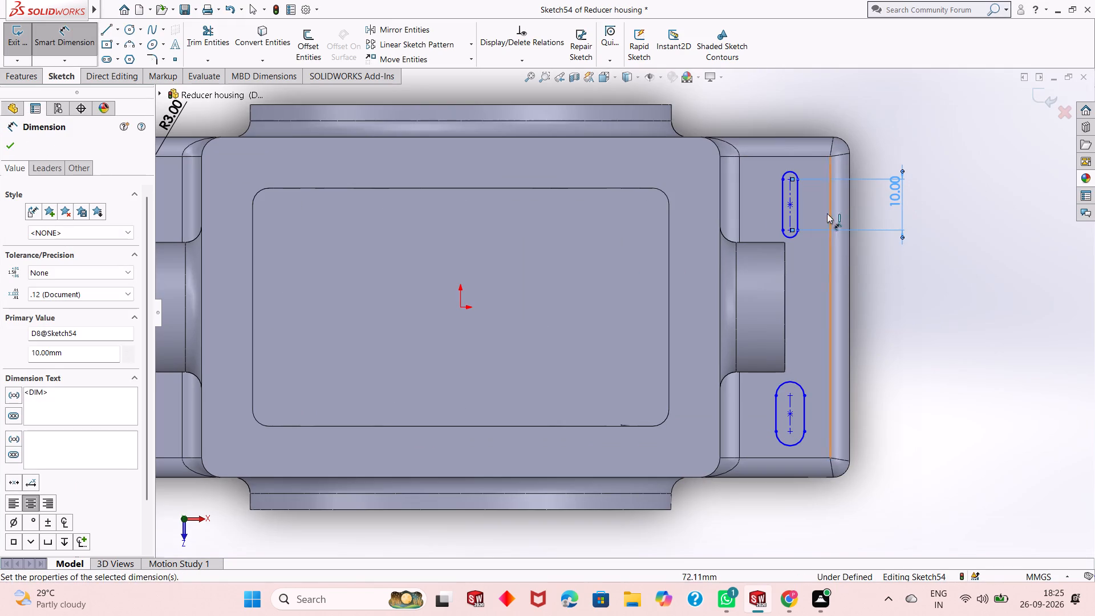
{"action": "left_click", "coordinate": [800, 235]}
{"action": "left_click", "coordinate": [906, 297]}
{"action": "key", "text": "3"}
{"action": "key", "text": "Return"}
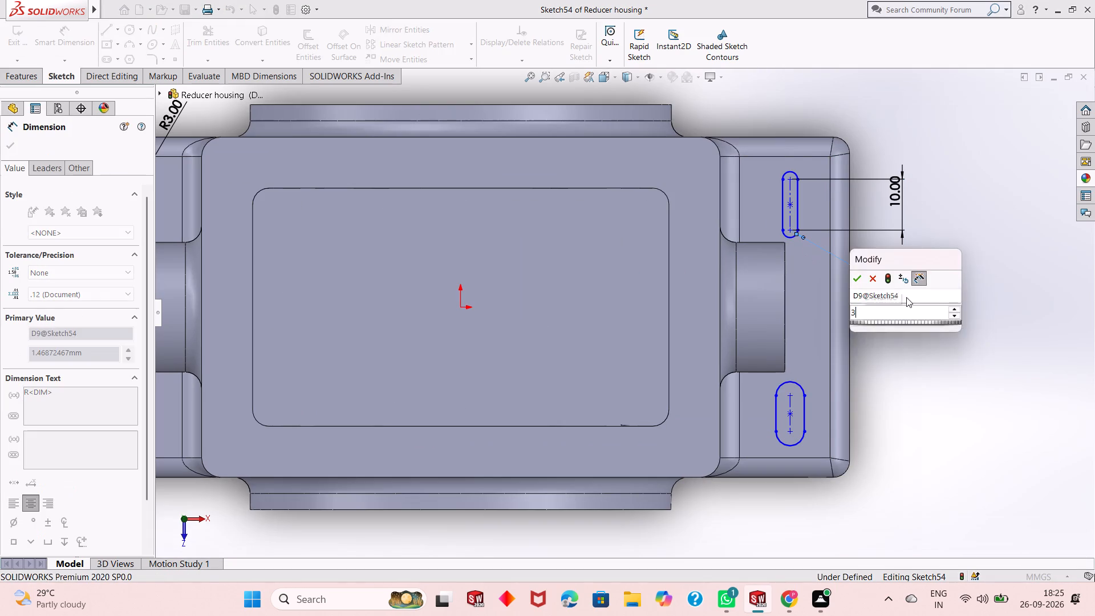
Locate the upper positive-X slot's top arc centre 10 mm from the foot's upper edge and 12.5 mm from its outer side edge.
{"action": "left_click", "coordinate": [788, 176]}
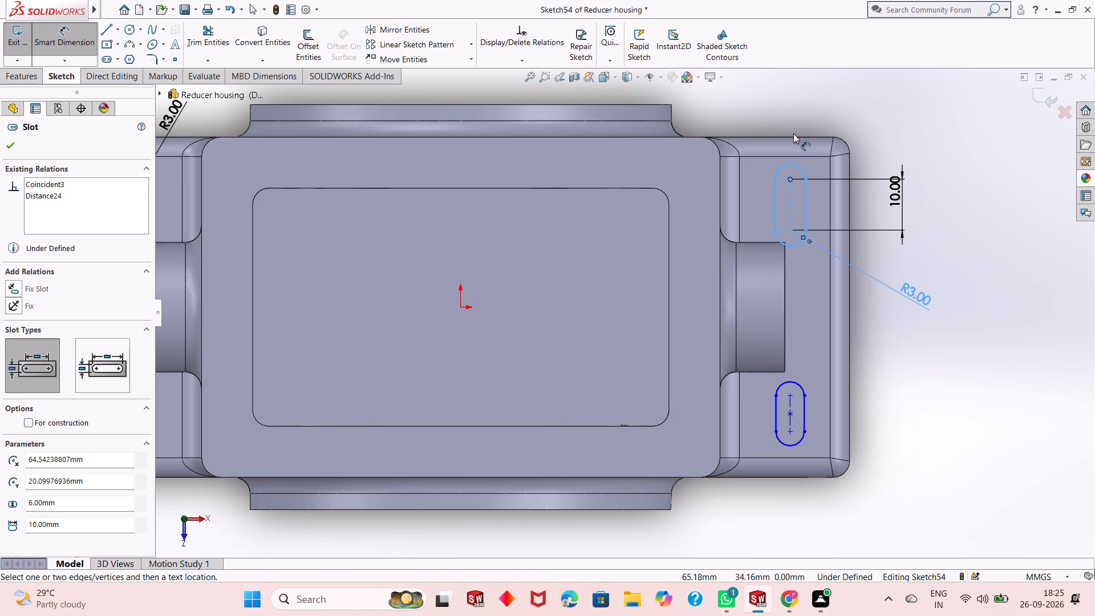
{"action": "left_click", "coordinate": [793, 137]}
{"action": "left_click", "coordinate": [909, 141]}
{"action": "type", "text": "10"}
{"action": "key", "text": "Return"}
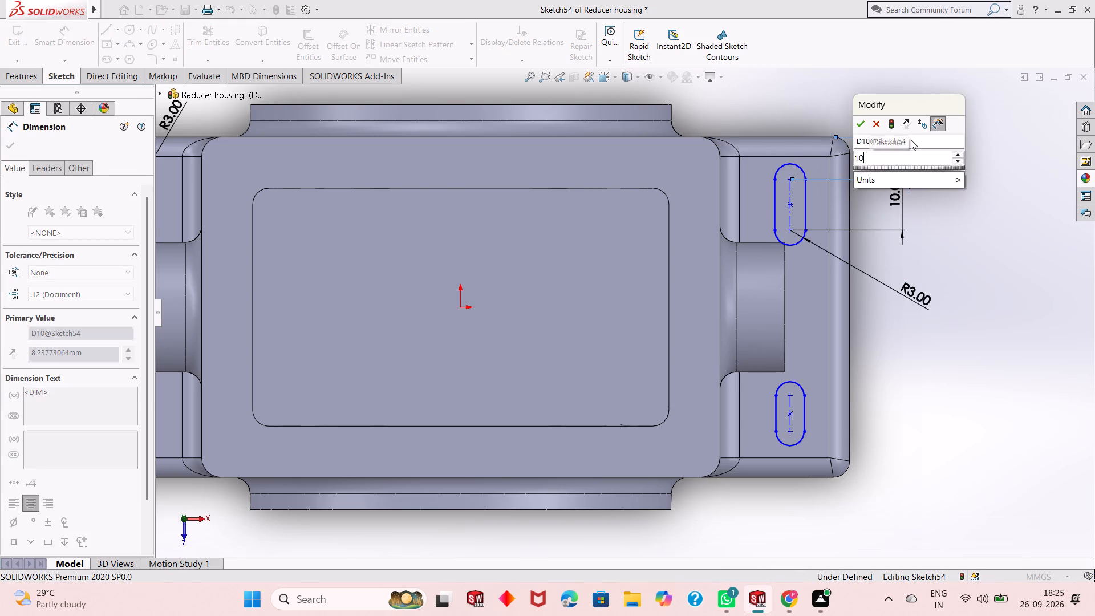
{"action": "left_click", "coordinate": [788, 201]}
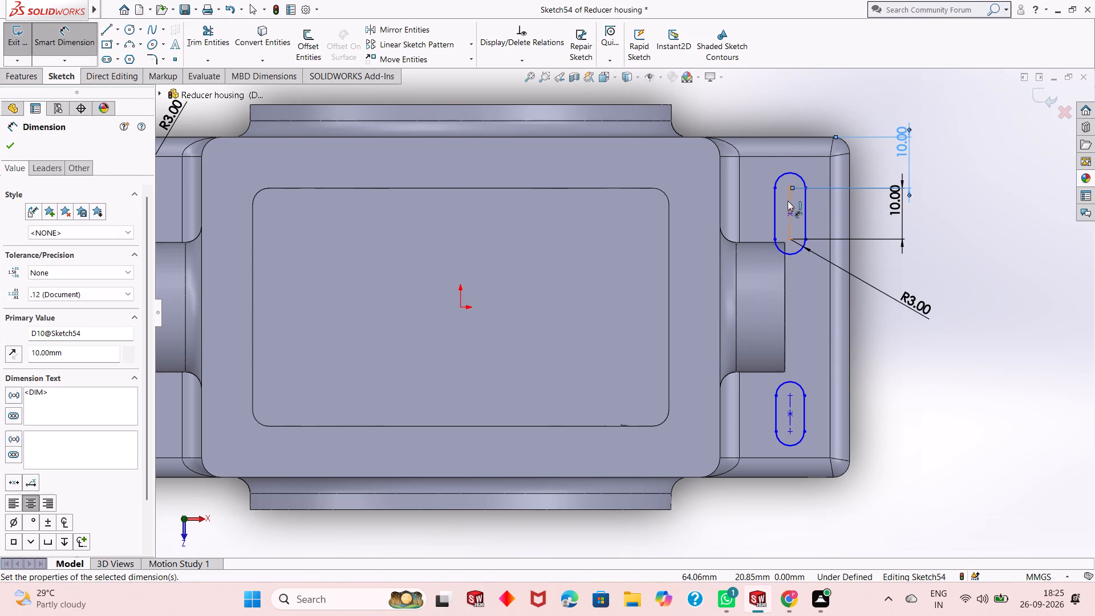
{"action": "left_click", "coordinate": [850, 202]}
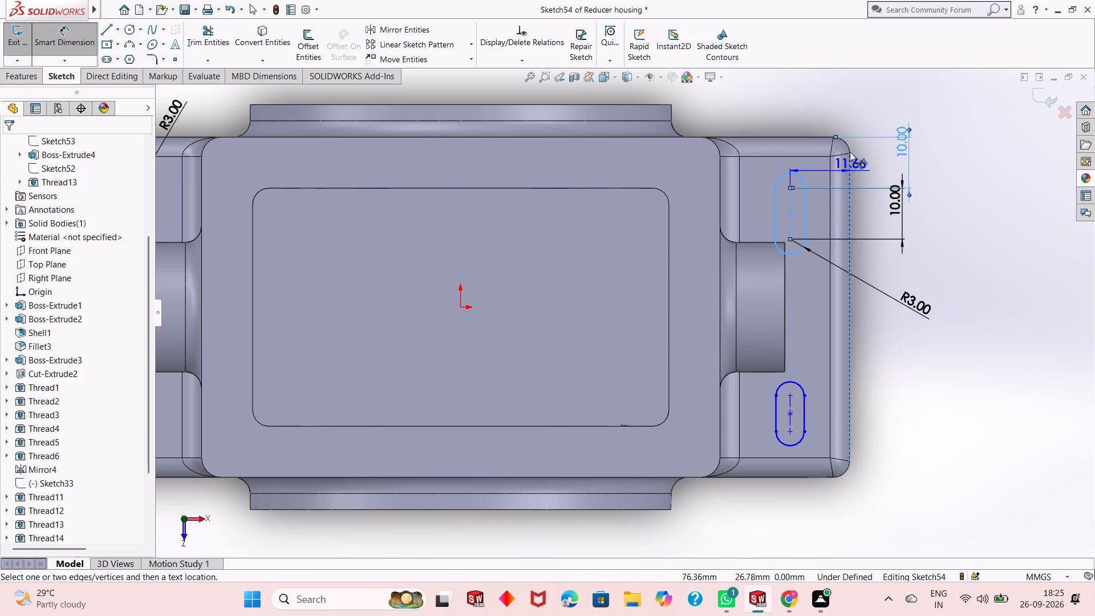
{"action": "left_click", "coordinate": [841, 83]}
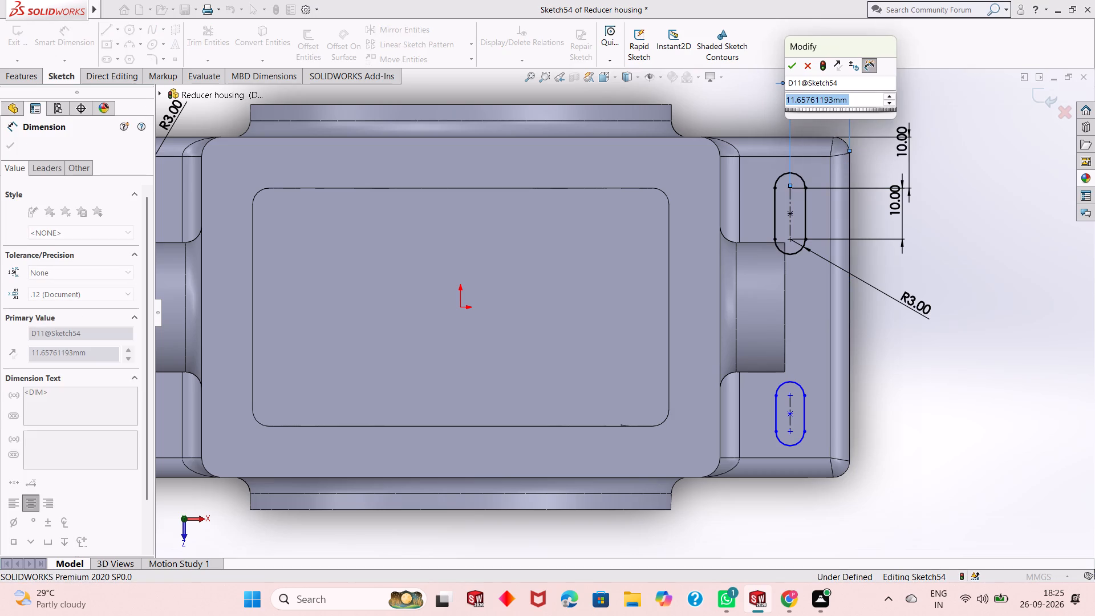
{"action": "type", "text": "12.5"}
{"action": "key", "text": "Return"}
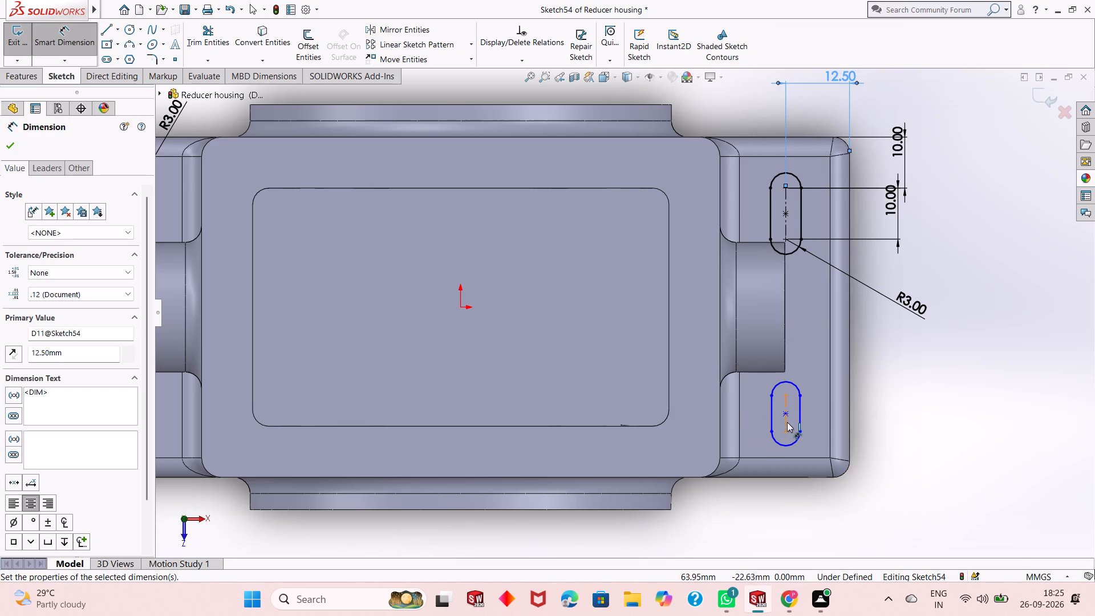
Dimension the lower slot on the positive-X foot to 10 mm between centres with a 3 mm end radius.
{"action": "left_click", "coordinate": [785, 402]}
{"action": "left_click", "coordinate": [918, 400]}
{"action": "type", "text": "10"}
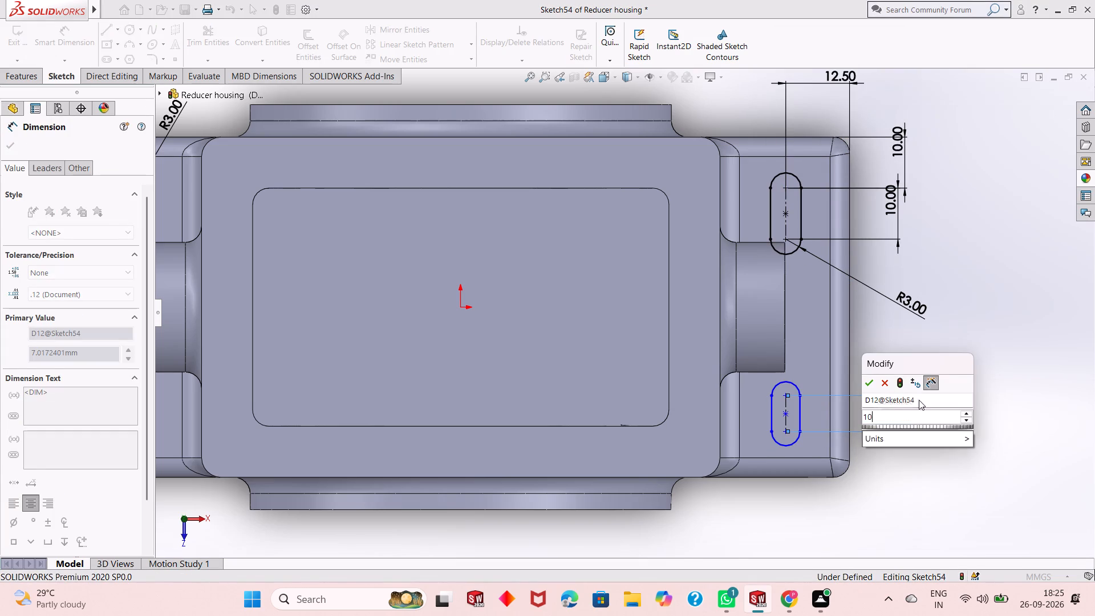
{"action": "key", "text": "Return"}
{"action": "left_click", "coordinate": [793, 369]}
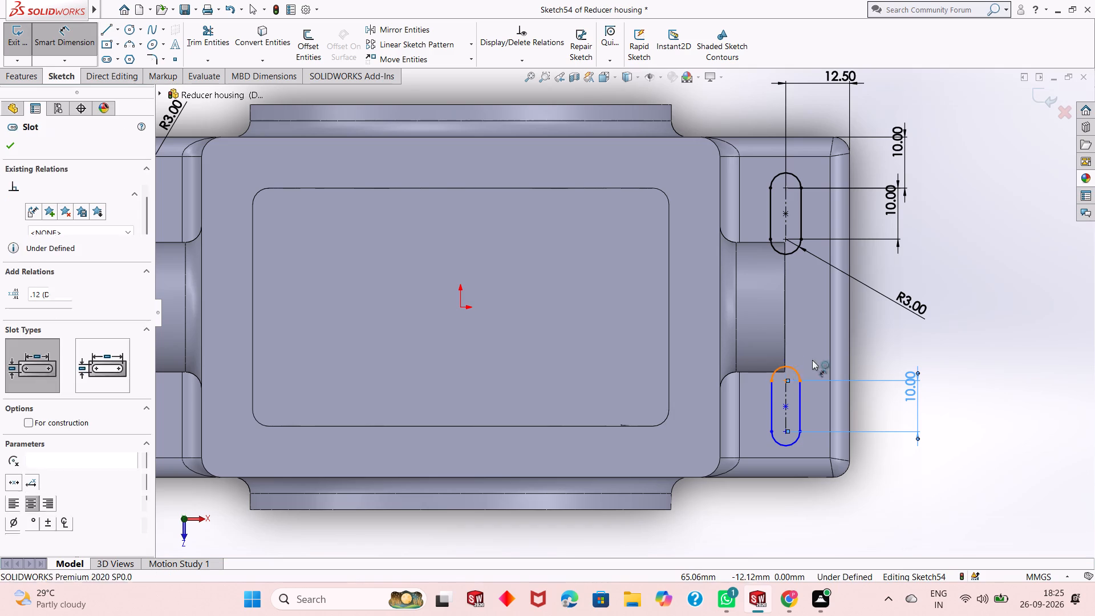
{"action": "left_click", "coordinate": [854, 349]}
{"action": "key", "text": "3"}
{"action": "key", "text": "Return"}
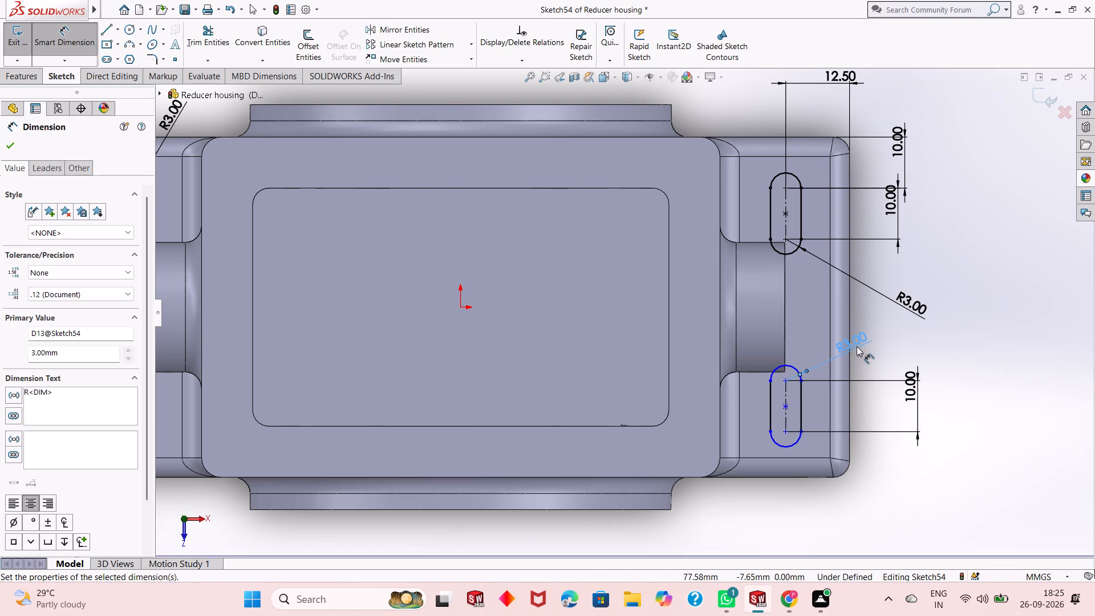
Locate the lower positive-X slot's bottom arc centre 10 mm from the foot's lower edge and finish dimensioning.
{"action": "left_click", "coordinate": [785, 432]}
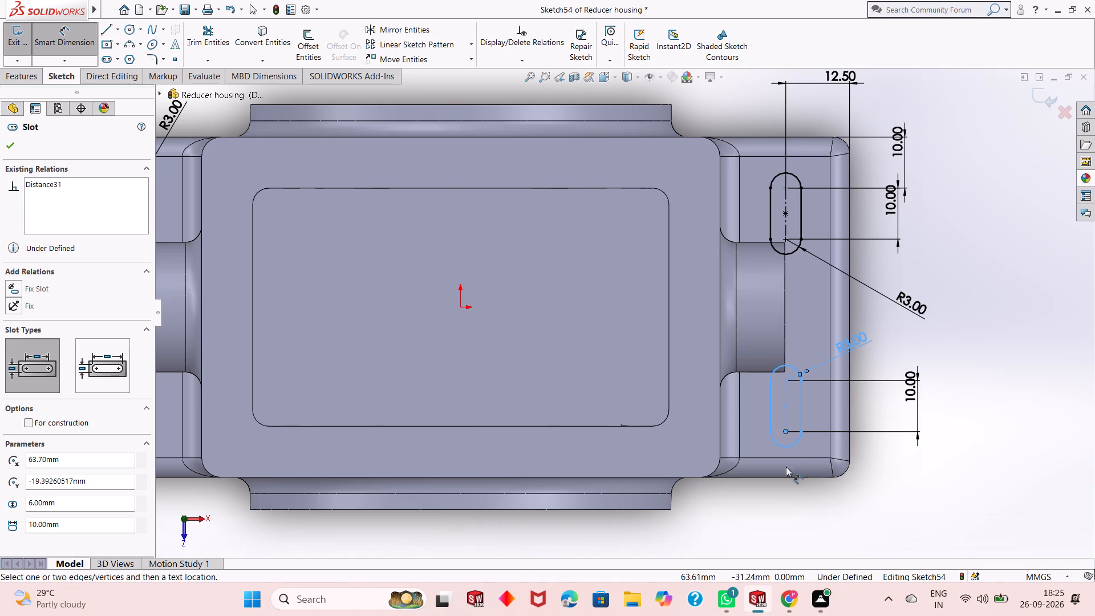
{"action": "left_click", "coordinate": [796, 477]}
{"action": "left_click", "coordinate": [922, 489]}
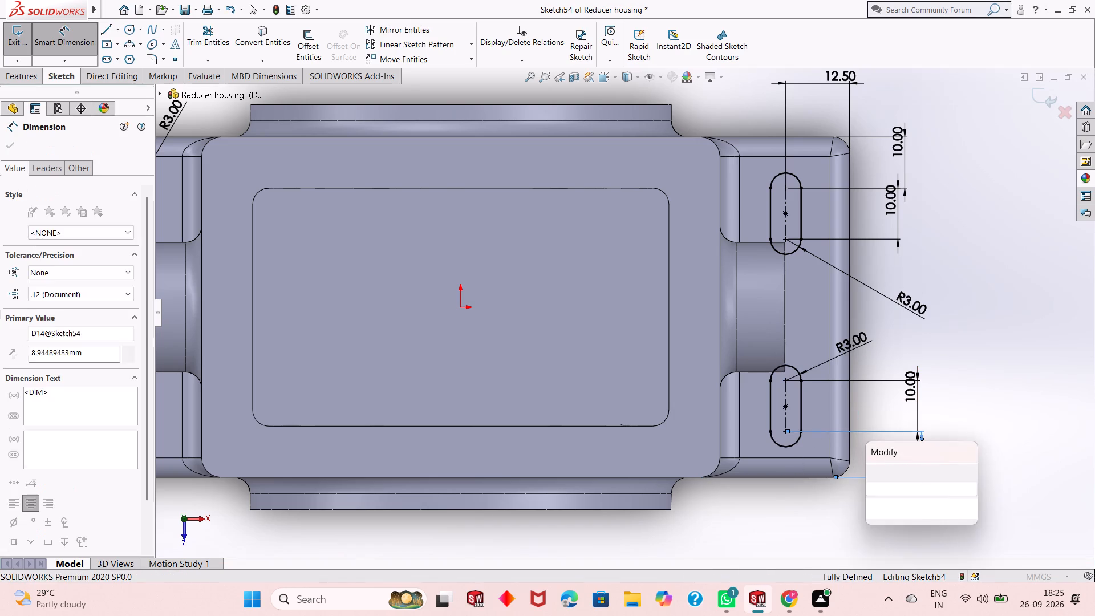
{"action": "type", "text": "10"}
{"action": "key", "text": "Return"}
{"action": "right_click", "coordinate": [950, 363]}
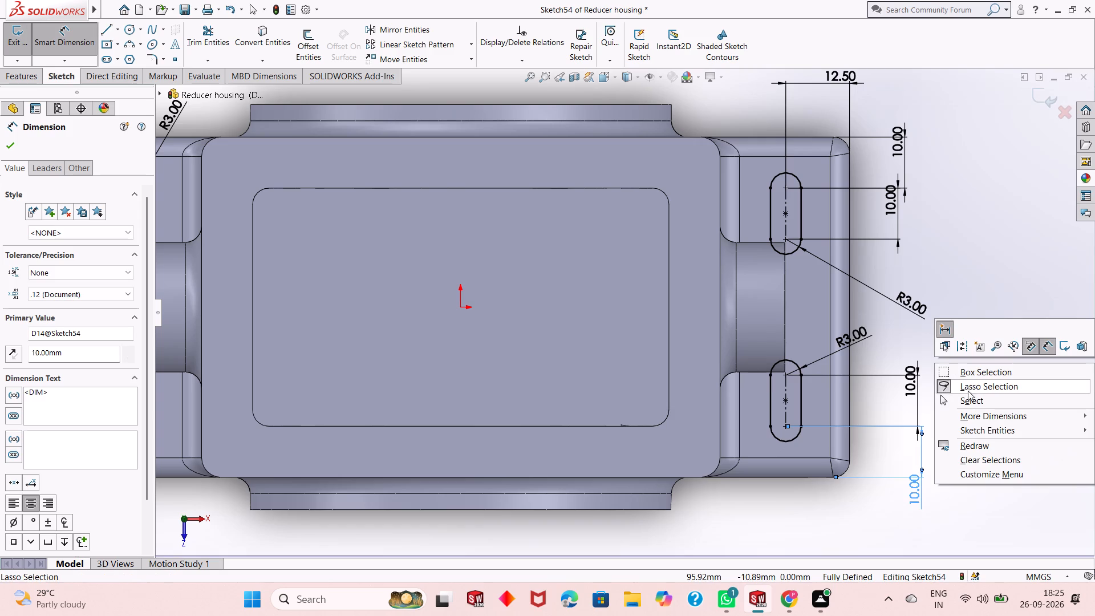
{"action": "left_click", "coordinate": [969, 397]}
Cut the four slot profiles through the base feet with a blind extruded cut 30 mm deep.
{"action": "scroll", "coordinate": [825, 420], "scroll_direction": "up", "scroll_amount": 3}
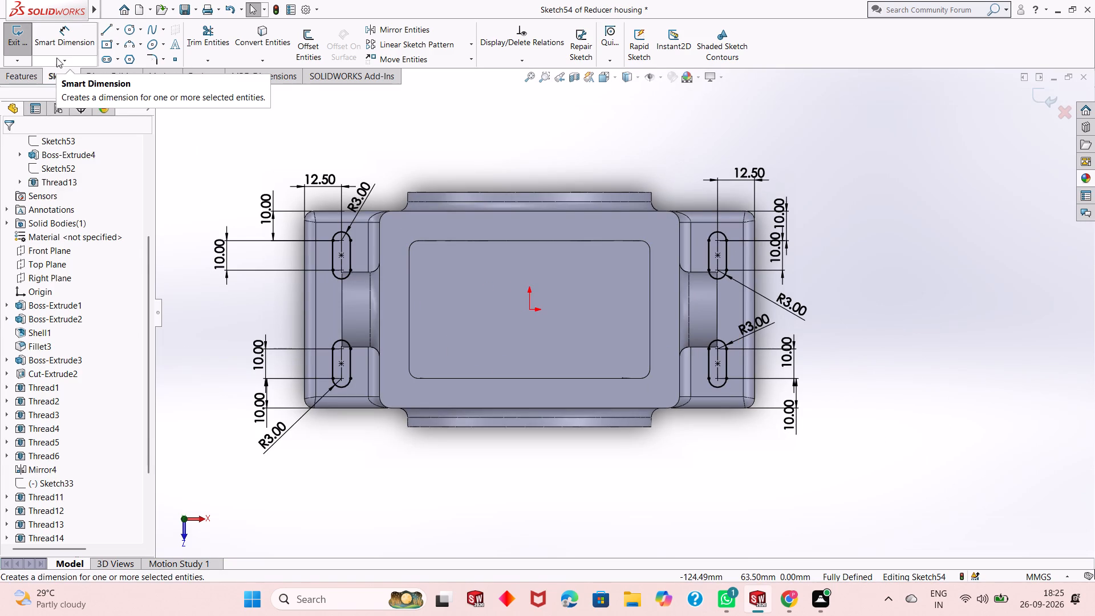
{"action": "left_click", "coordinate": [32, 74]}
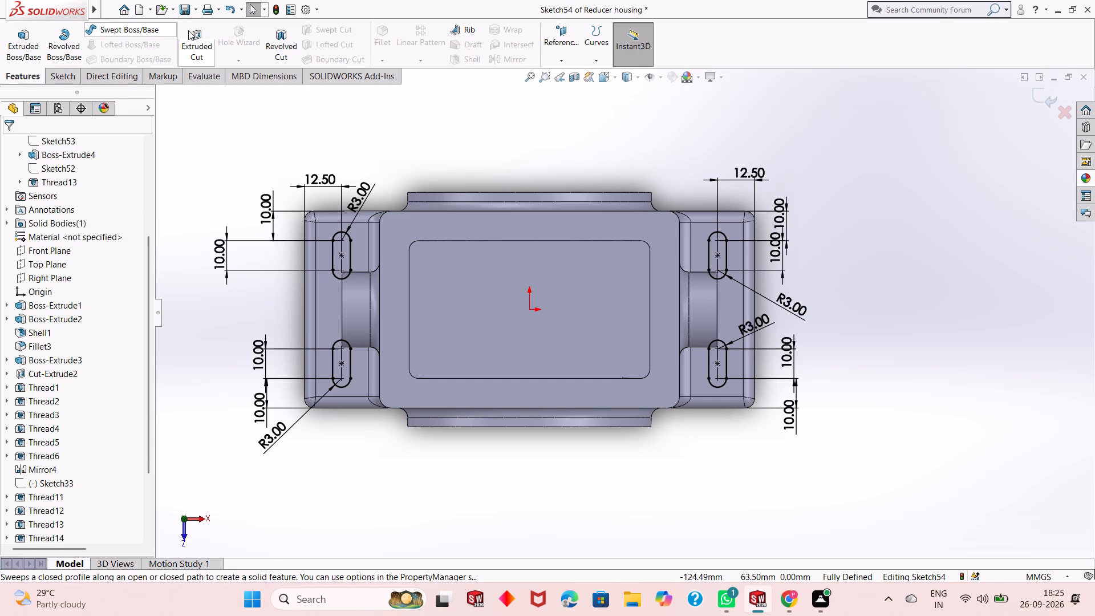
{"action": "left_click", "coordinate": [197, 39]}
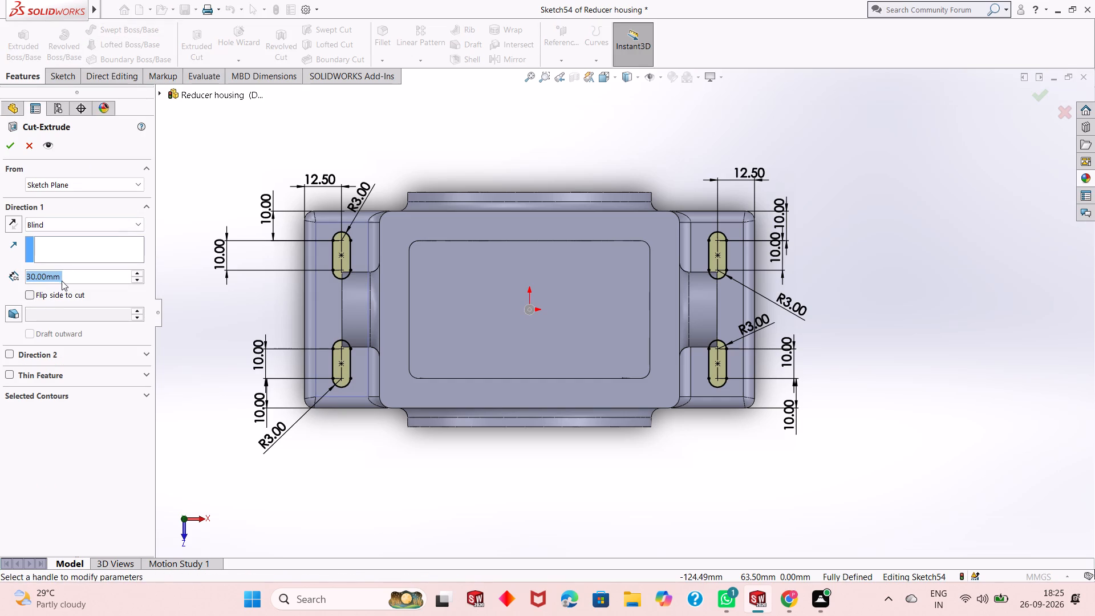
{"action": "middle_click_drag", "start_coordinate": [488, 404], "coordinate": [514, 229]}
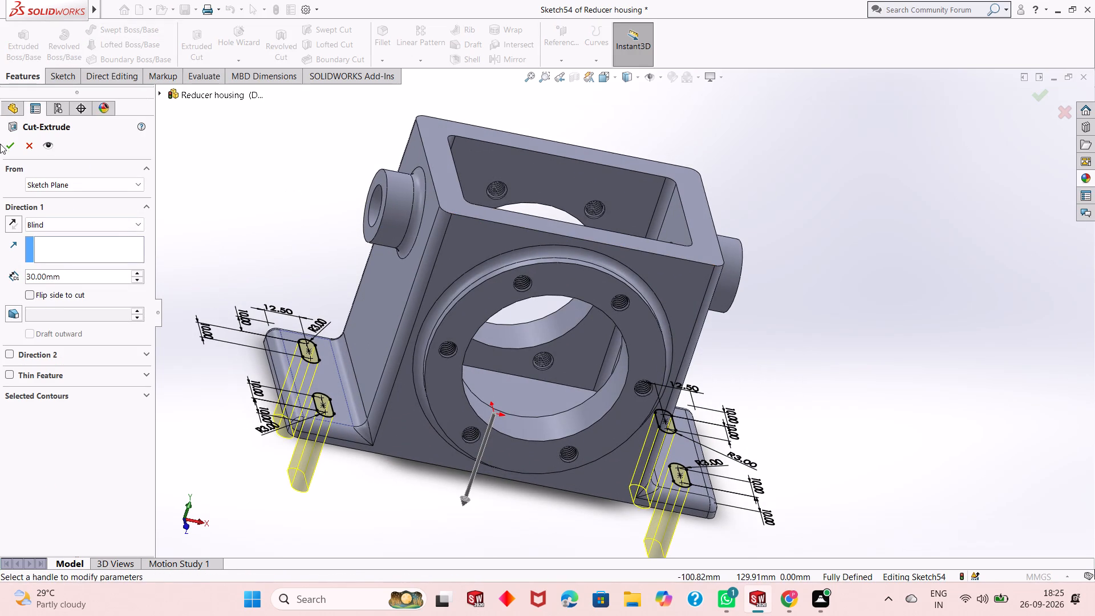
{"action": "left_click", "coordinate": [14, 145]}
{"action": "left_click", "coordinate": [274, 236]}
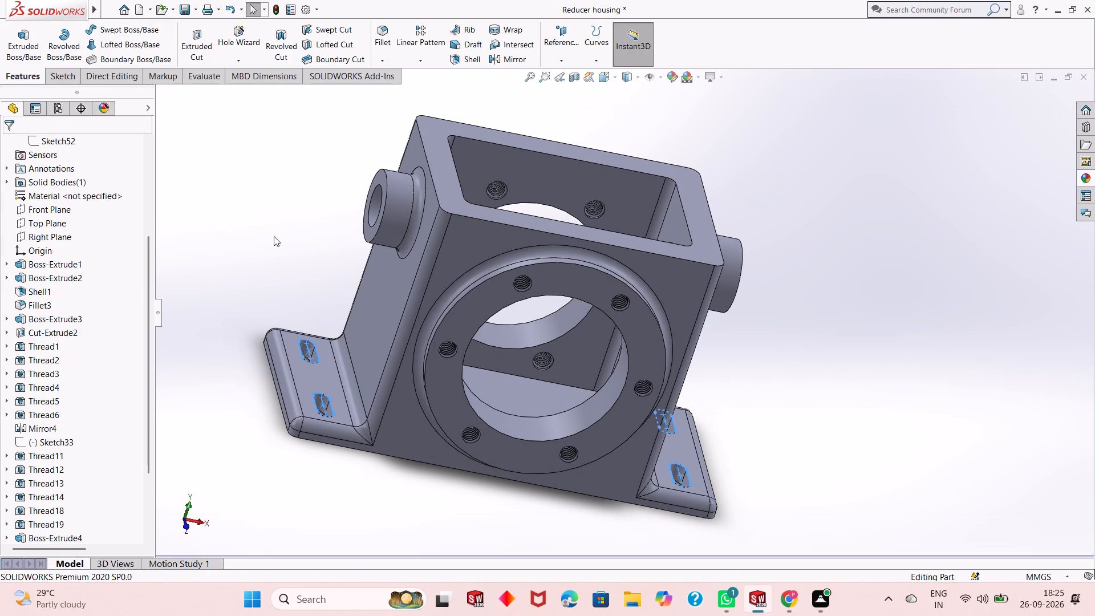
Start a new sketch on the housing's top rim face and view it face-on.
{"action": "middle_click_drag", "start_coordinate": [443, 266], "coordinate": [433, 325]}
{"action": "left_click", "coordinate": [448, 274]}
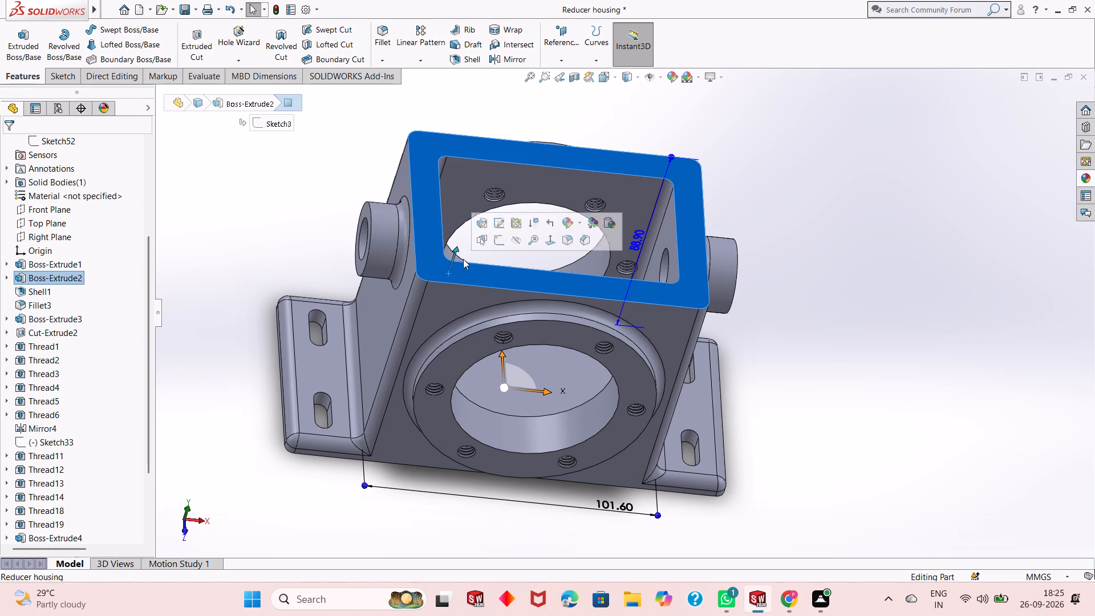
{"action": "left_click", "coordinate": [496, 240]}
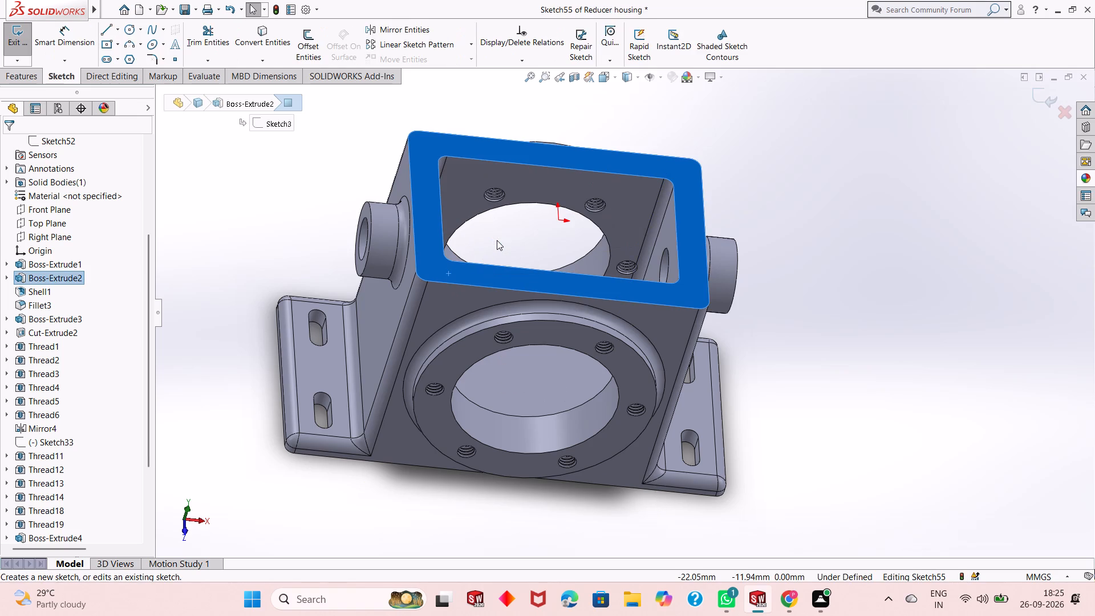
{"action": "key", "text": "ctrl+8"}
{"action": "key", "text": "Escape"}
{"action": "left_click", "coordinate": [340, 270]}
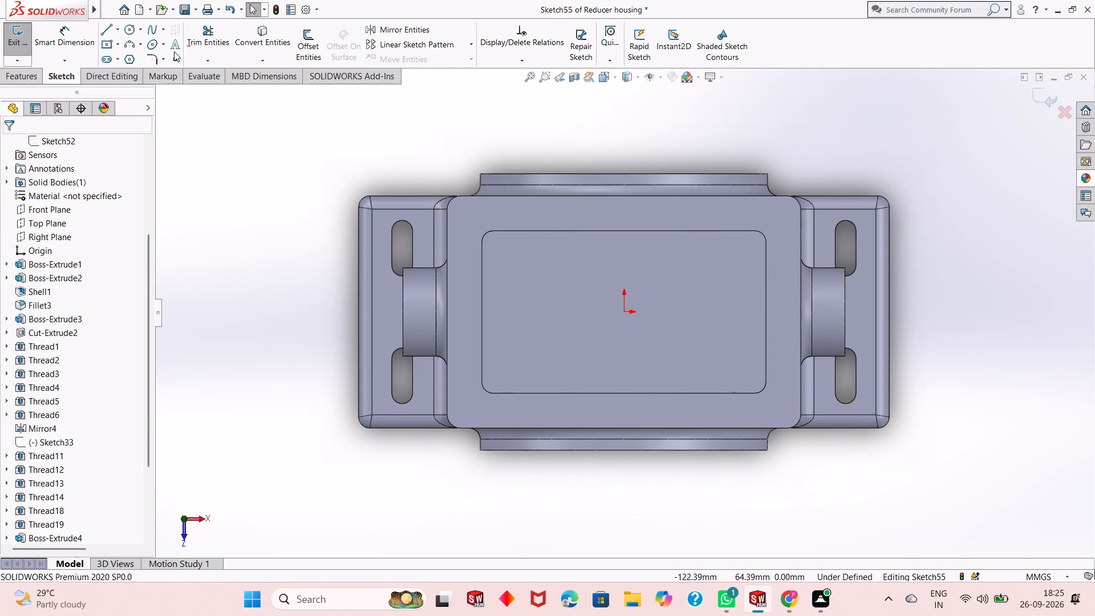
Draw four circles of about 1.5 to 2.9 mm radius near the top rim's corners, centred about 44 mm and 27 mm from the origin.
{"action": "left_click", "coordinate": [133, 29]}
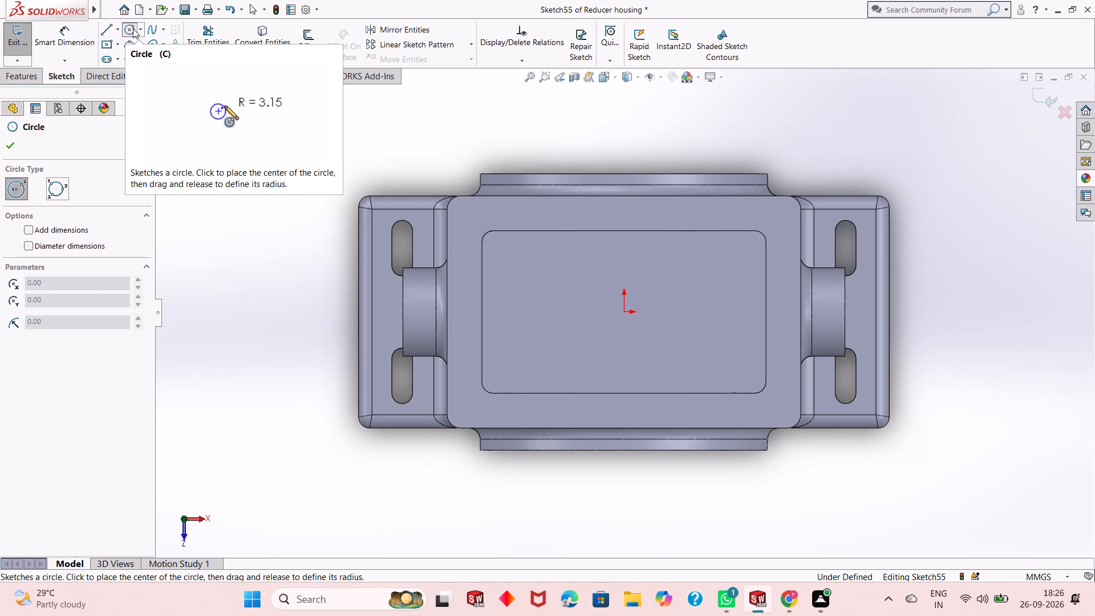
{"action": "left_click", "coordinate": [777, 218]}
{"action": "left_click", "coordinate": [777, 223]}
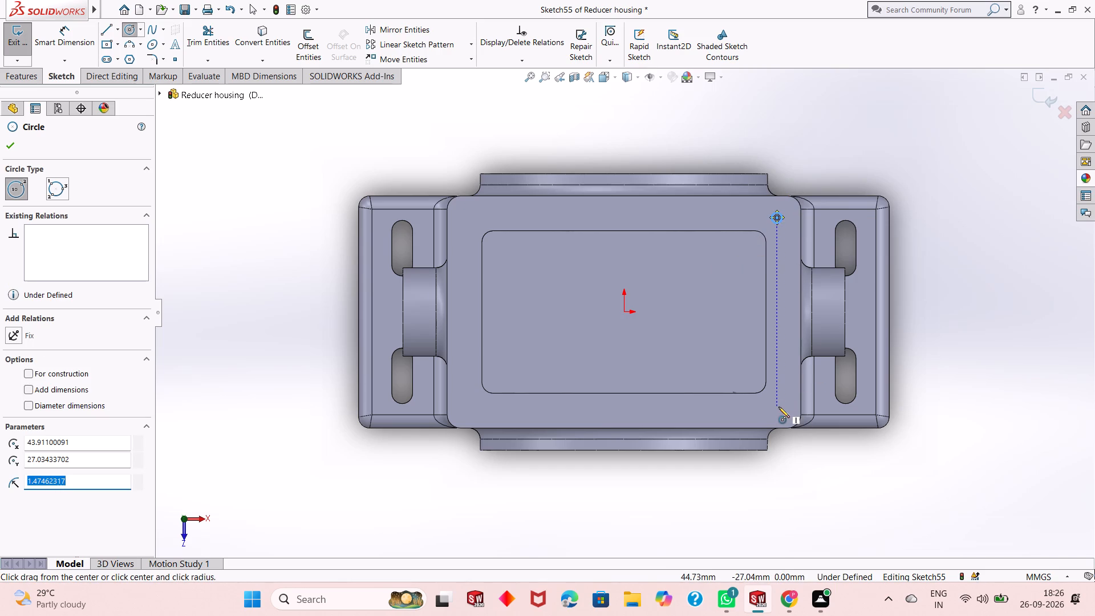
{"action": "left_click", "coordinate": [778, 407]}
{"action": "left_click", "coordinate": [781, 398]}
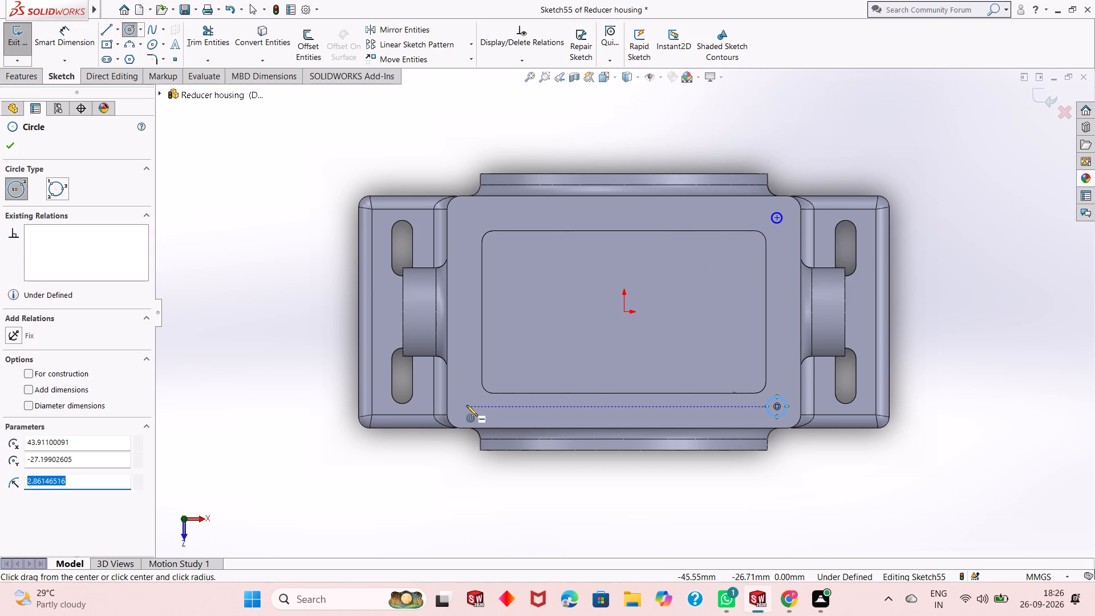
{"action": "left_click", "coordinate": [472, 405]}
{"action": "left_click", "coordinate": [477, 410]}
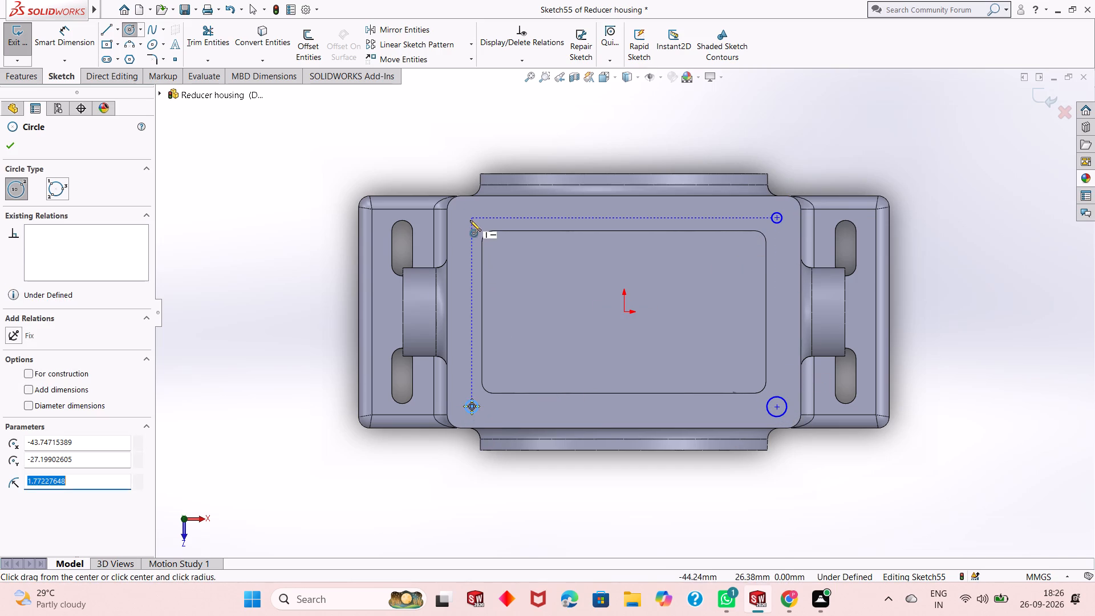
{"action": "left_click", "coordinate": [470, 220]}
{"action": "left_click", "coordinate": [478, 216]}
{"action": "right_click", "coordinate": [343, 118]}
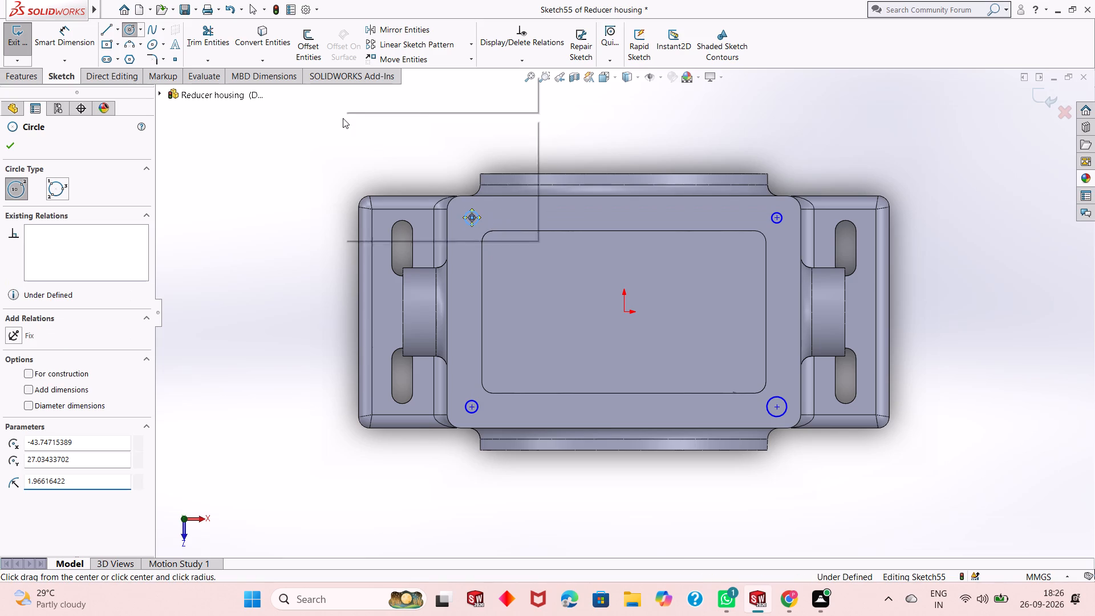
{"action": "left_click", "coordinate": [387, 129]}
Dimension the upper positive-X corner circle on the top rim to a 4 mm diameter.
{"action": "left_click", "coordinate": [82, 46]}
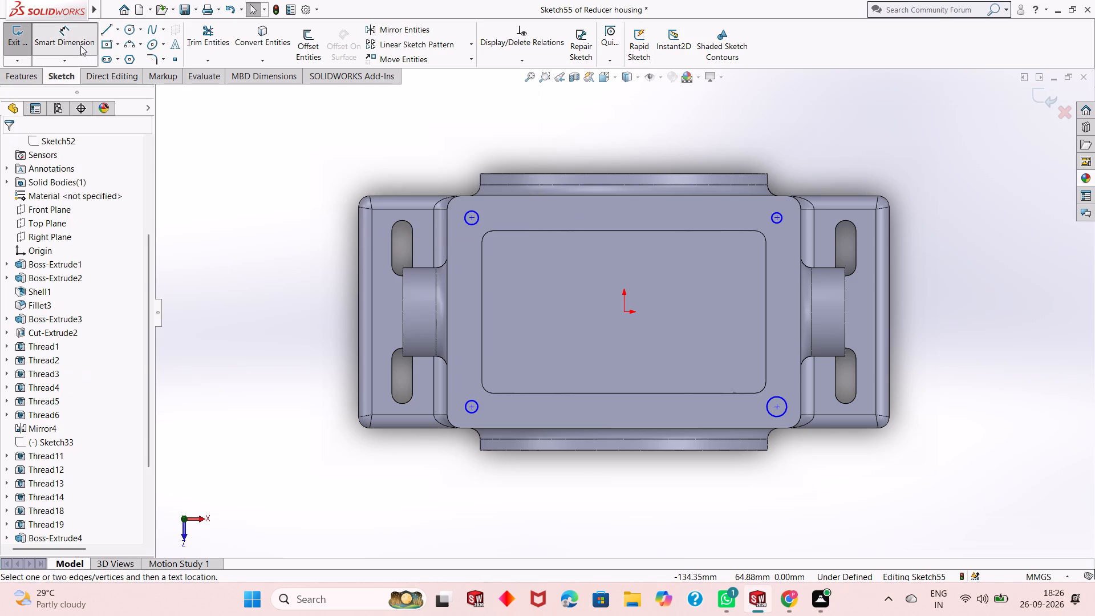
{"action": "left_click", "coordinate": [784, 218]}
{"action": "left_click", "coordinate": [812, 144]}
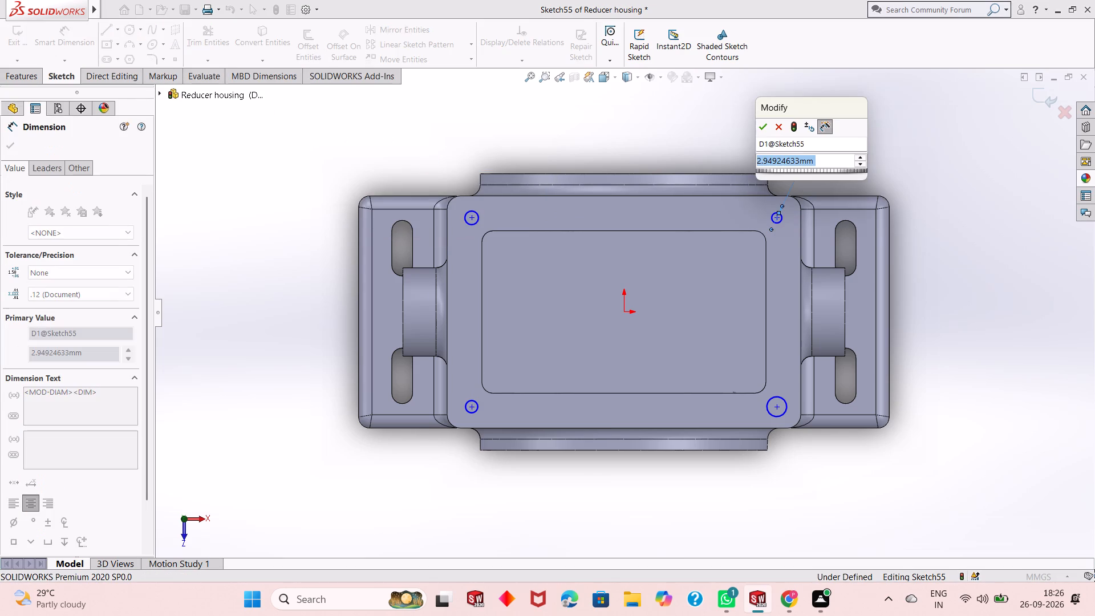
{"action": "key", "text": "3"}
{"action": "key", "text": "Return"}
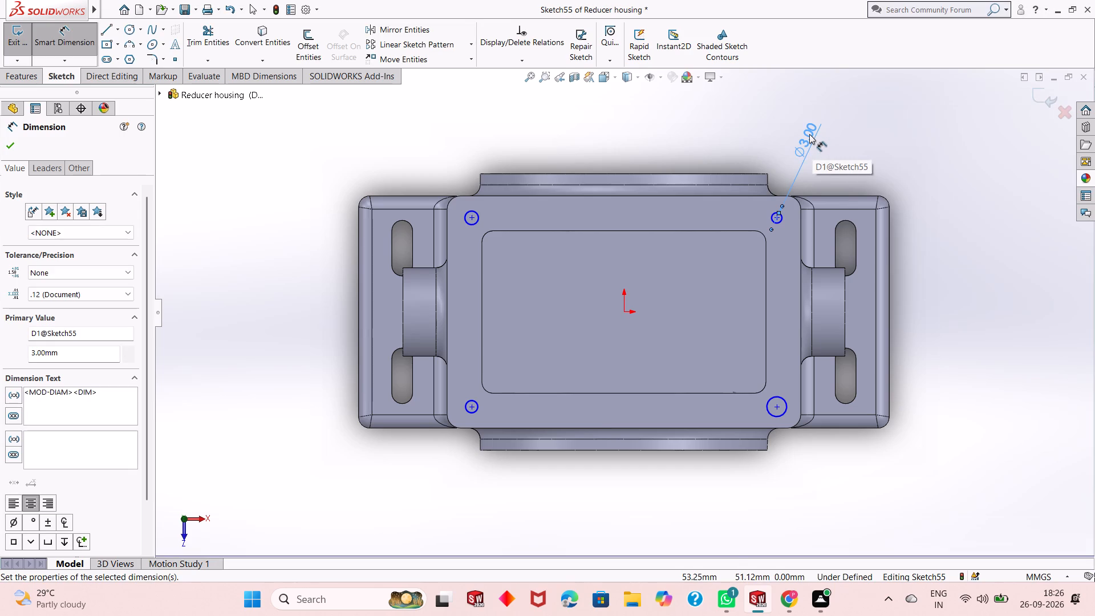
{"action": "double_click", "coordinate": [809, 134]}
{"action": "key", "text": "4"}
{"action": "key", "text": "Return"}
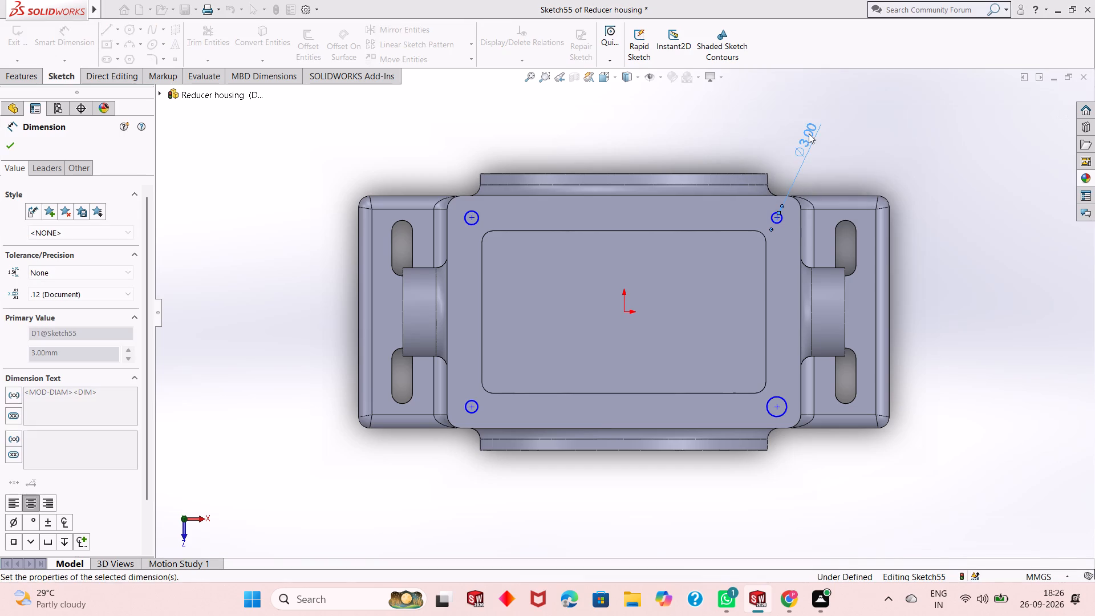
Dimension the other three corner circles on the top rim to a 4 mm diameter each.
{"action": "left_click", "coordinate": [786, 408]}
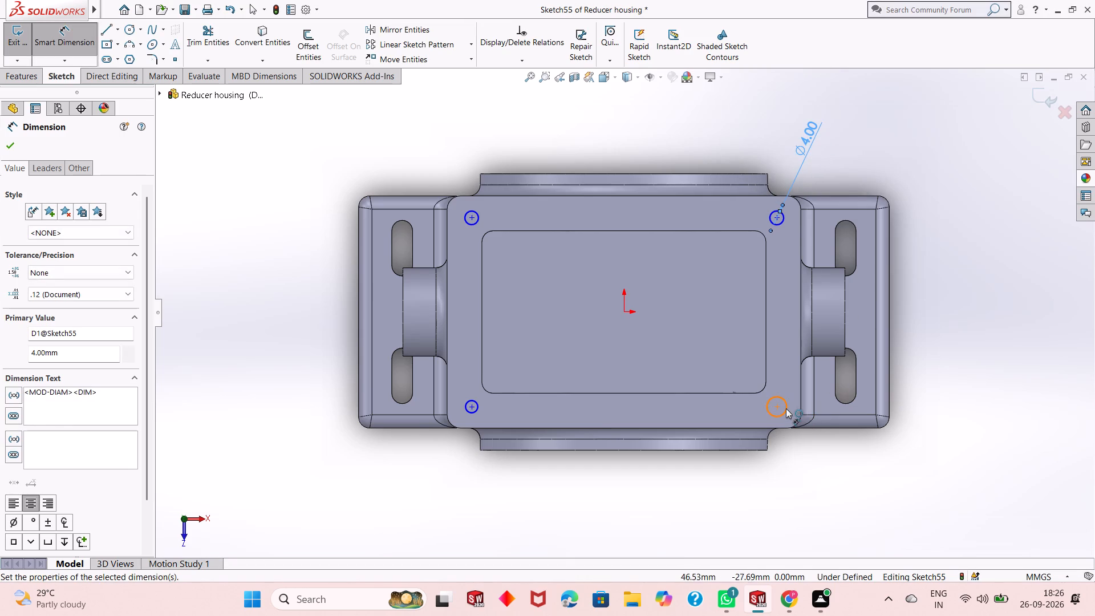
{"action": "left_click", "coordinate": [889, 492]}
{"action": "key", "text": "4"}
{"action": "key", "text": "Return"}
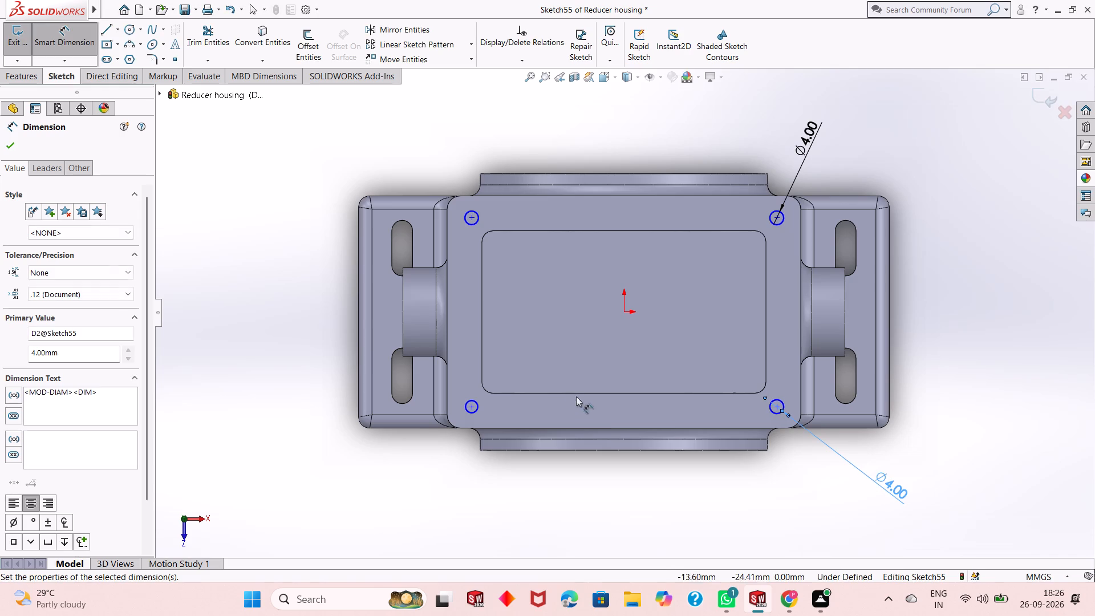
{"action": "left_click", "coordinate": [474, 412]}
{"action": "left_click", "coordinate": [420, 473]}
{"action": "key", "text": "4"}
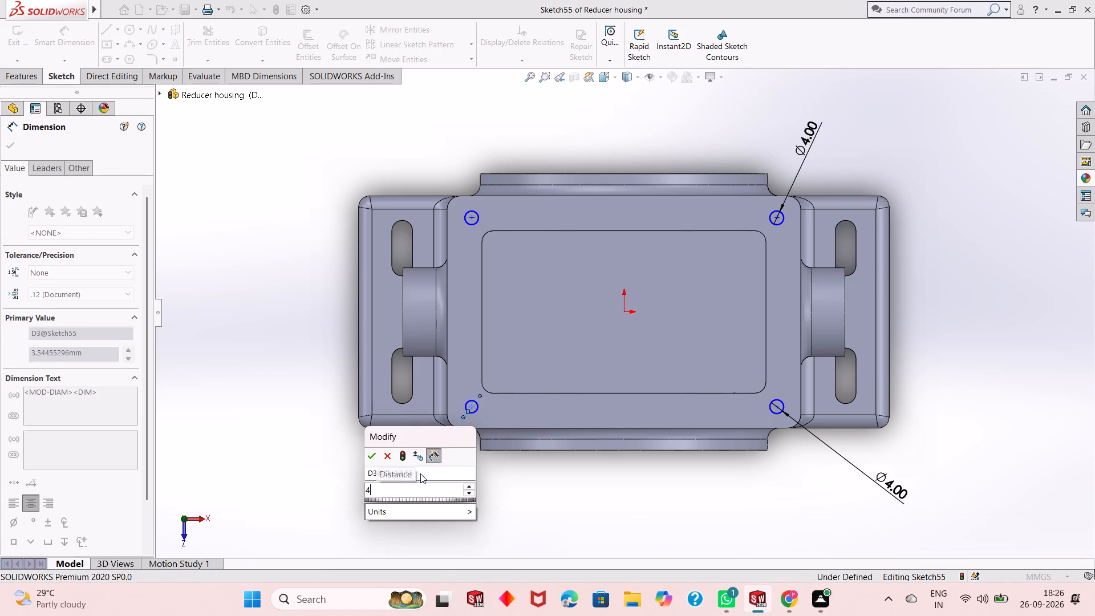
{"action": "key", "text": "Return"}
{"action": "left_click", "coordinate": [472, 211]}
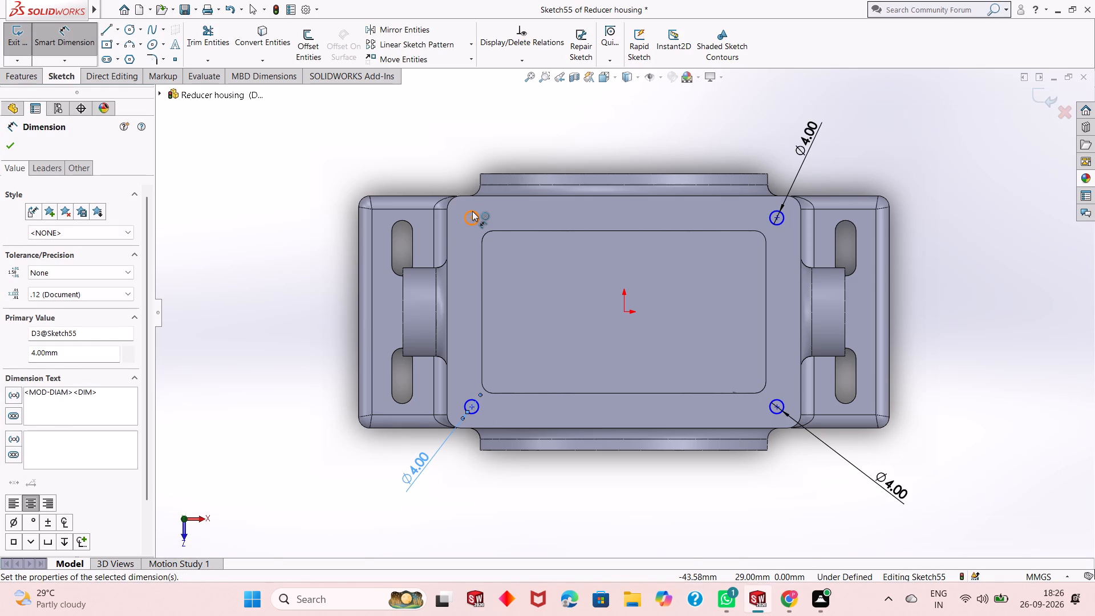
{"action": "left_click", "coordinate": [457, 180]}
{"action": "key", "text": "4"}
{"action": "key", "text": "Return"}
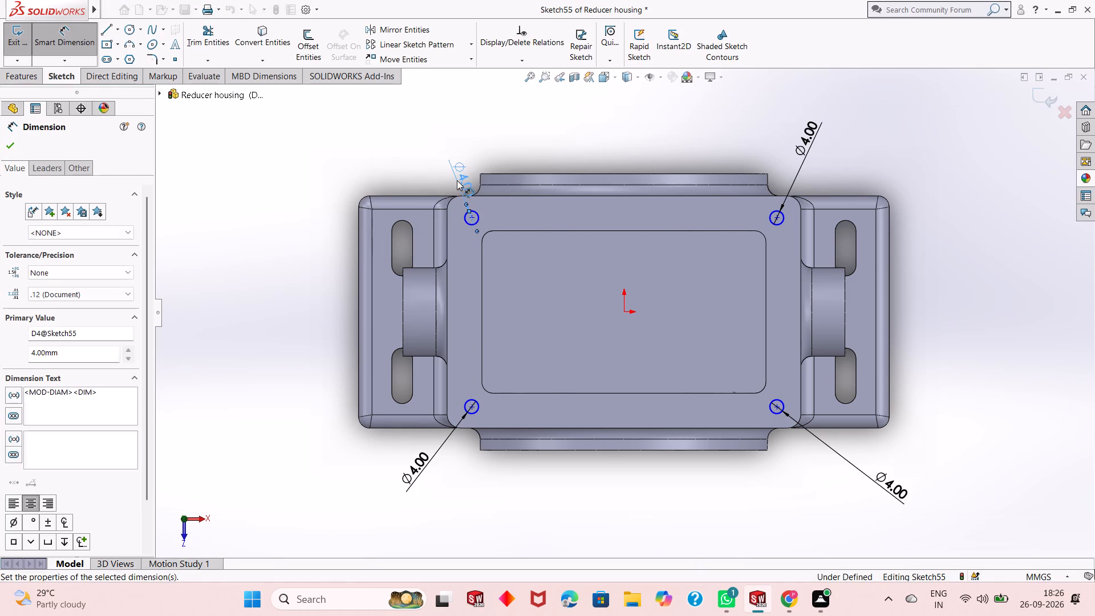
Dimension the upper negative-X circle's centre horizontally from the rim's side edge, trying 7 mm and 6 mm before settling on 5.5 mm.
{"action": "scroll", "coordinate": [492, 226], "scroll_direction": "down", "scroll_amount": 4}
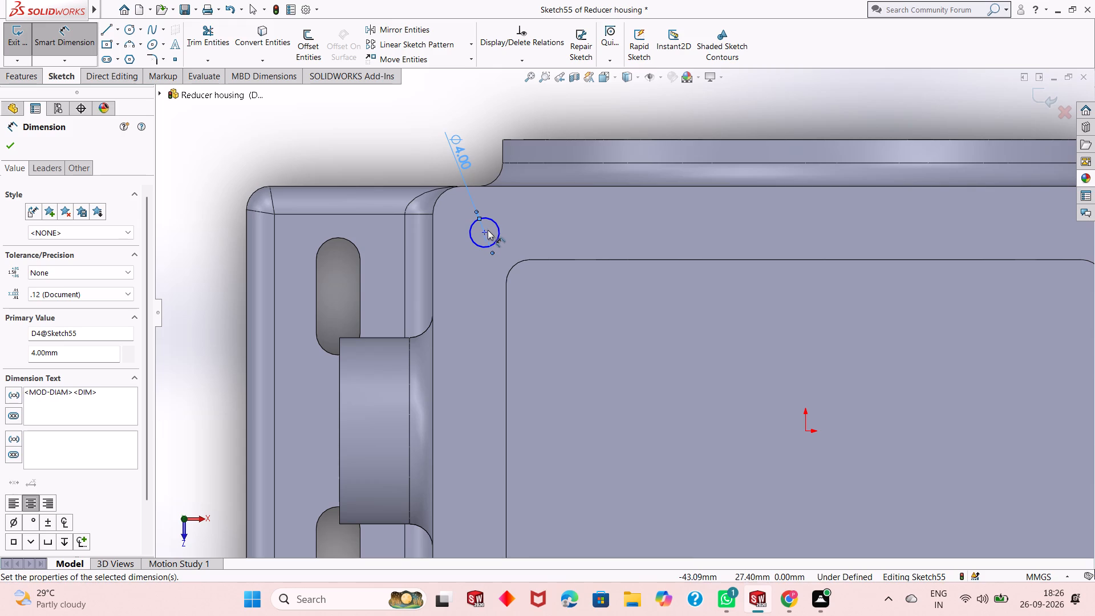
{"action": "left_click", "coordinate": [484, 232]}
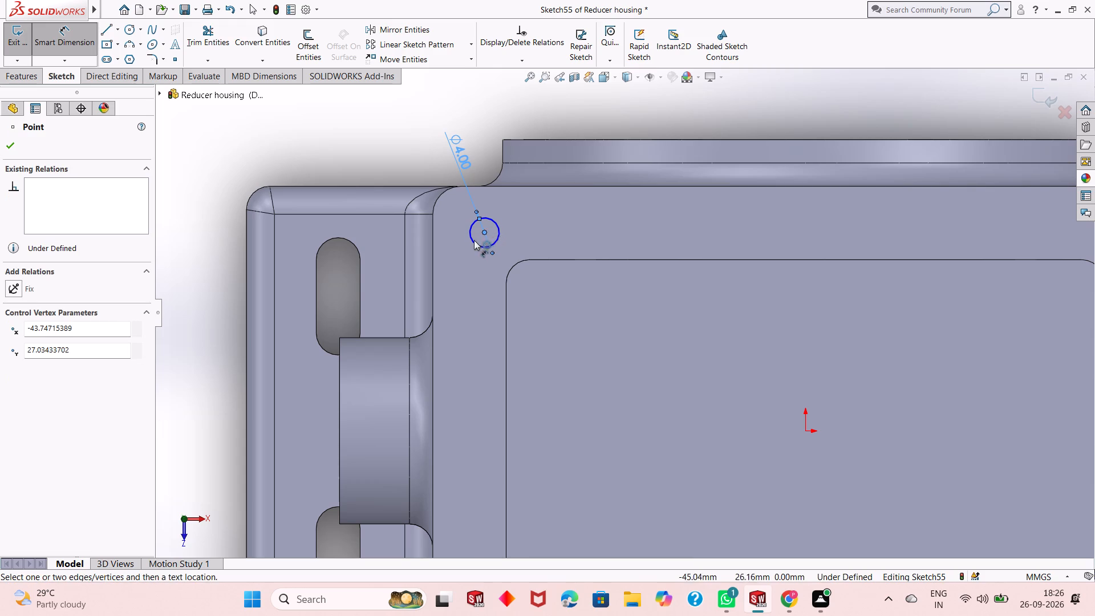
{"action": "left_click", "coordinate": [432, 258]}
{"action": "left_click", "coordinate": [443, 112]}
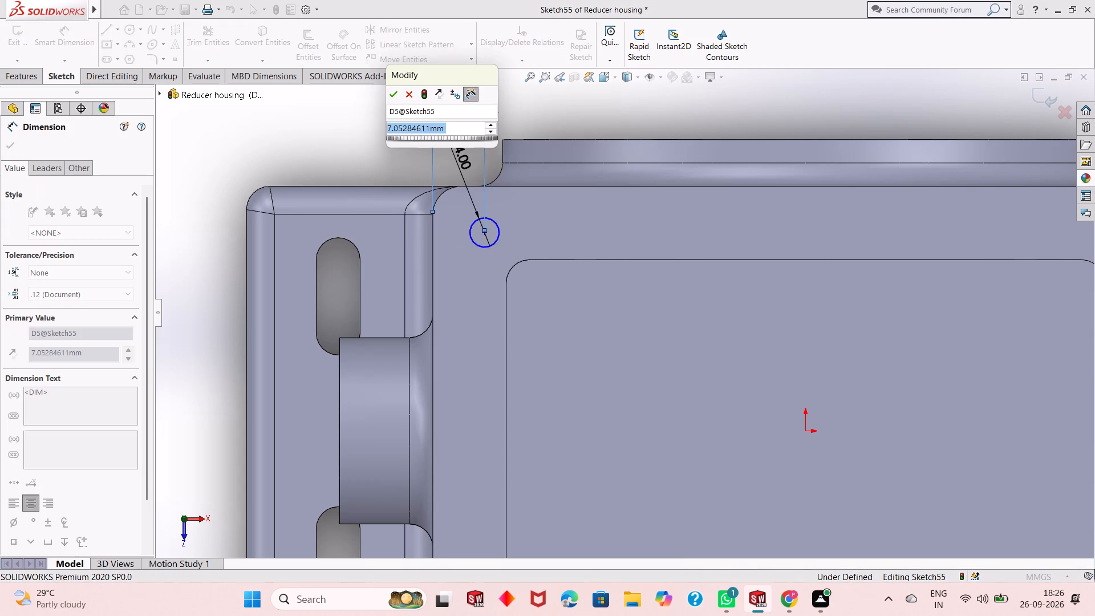
{"action": "key", "text": "7"}
{"action": "key", "text": "Return"}
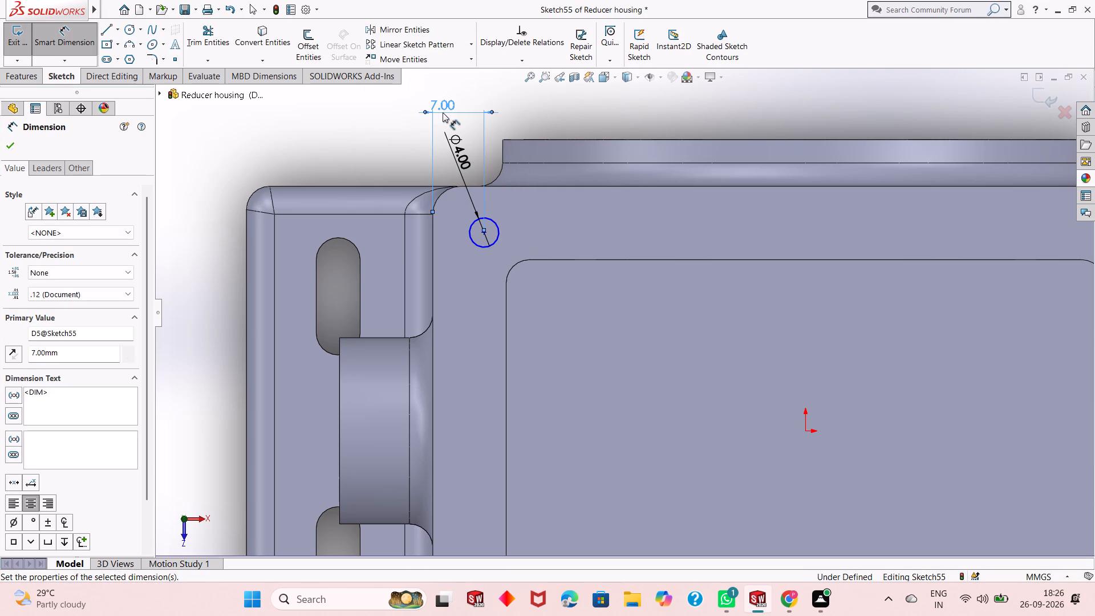
{"action": "double_click", "coordinate": [443, 112]}
{"action": "key", "text": "6"}
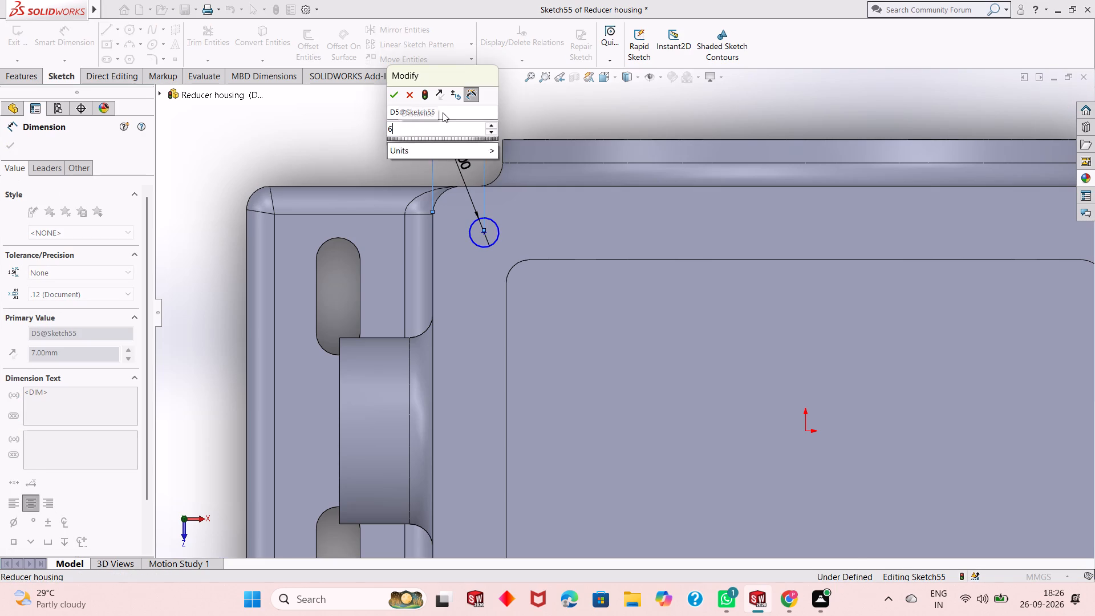
{"action": "key", "text": "Return"}
{"action": "double_click", "coordinate": [443, 112]}
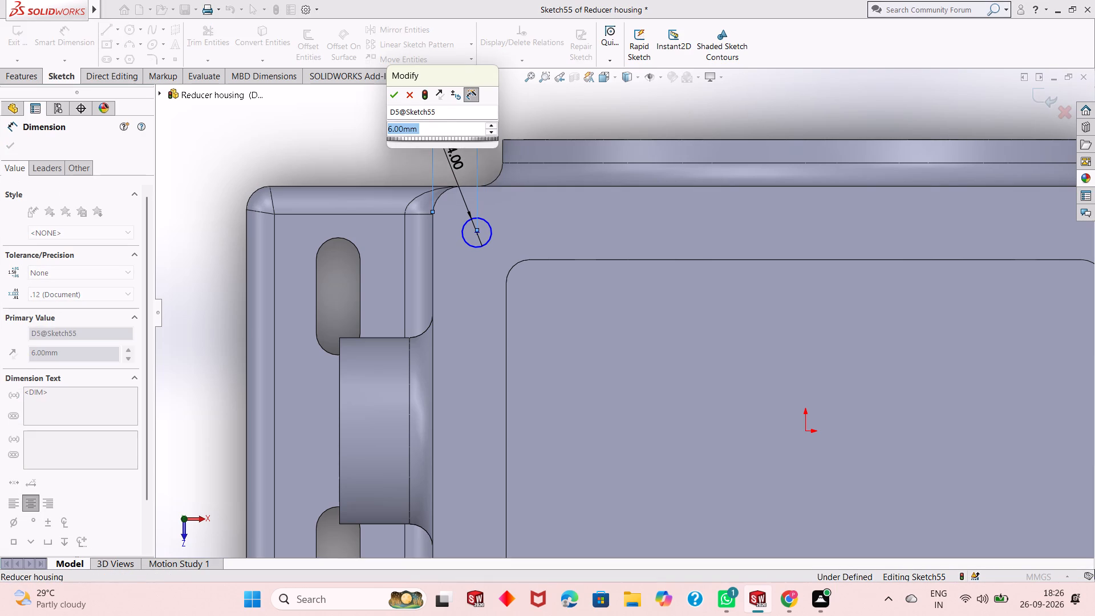
{"action": "key", "text": "6"}
{"action": "key", "text": "BackSpace"}
{"action": "type", "text": "5.5"}
{"action": "key", "text": "Return"}
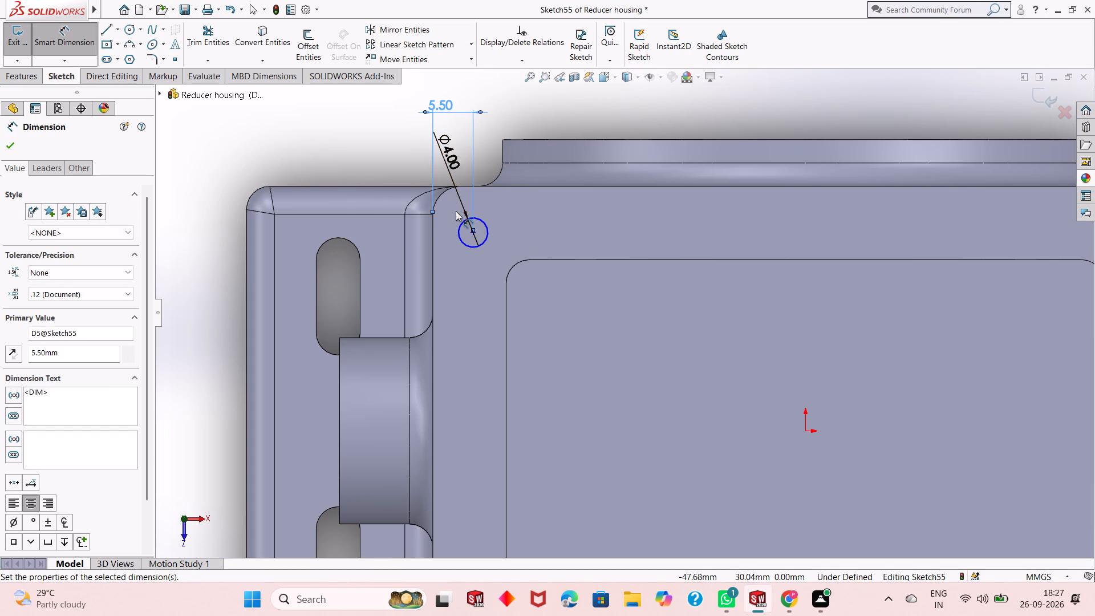
Dimension the upper negative-X circle's centre 6.5 mm vertically from the rim's upper edge.
{"action": "left_click", "coordinate": [472, 234]}
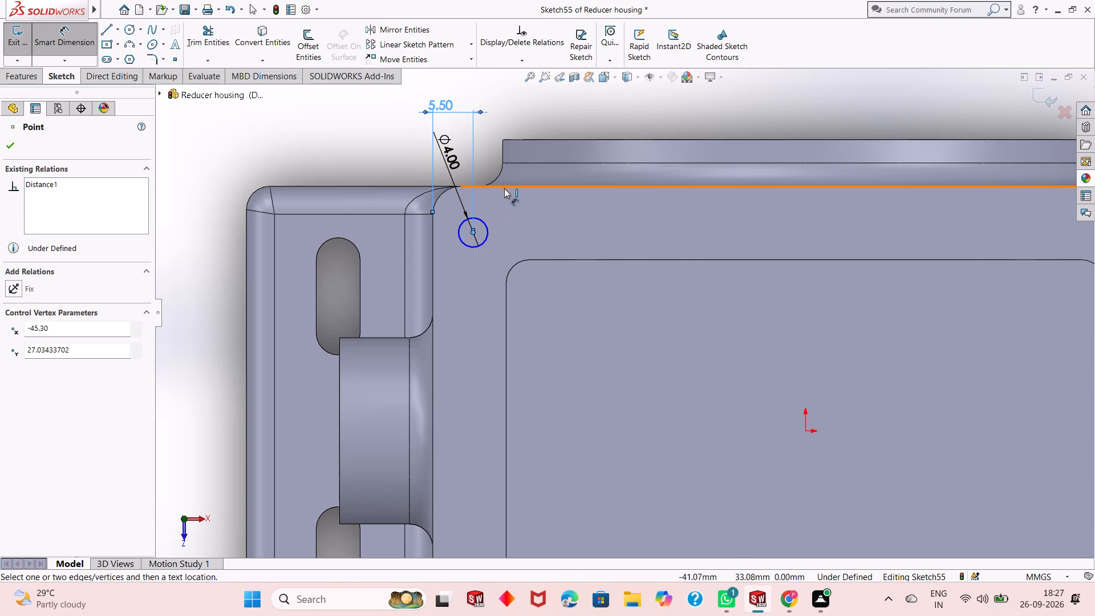
{"action": "left_click", "coordinate": [505, 185]}
{"action": "left_click", "coordinate": [494, 186]}
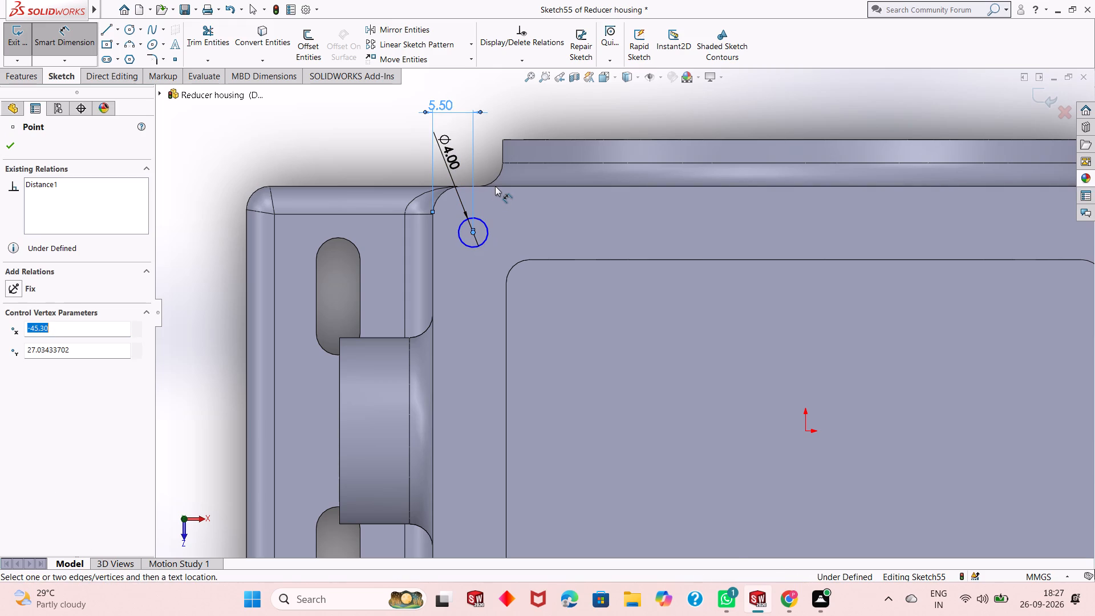
{"action": "left_click", "coordinate": [496, 187]}
{"action": "left_click", "coordinate": [212, 179]}
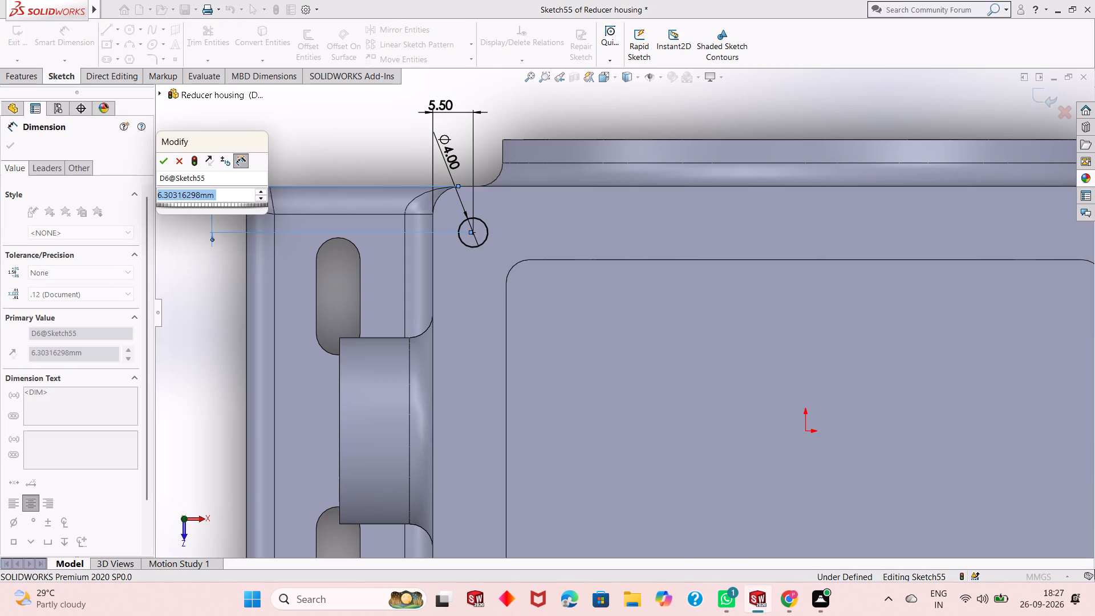
{"action": "type", "text": "6.5"}
{"action": "key", "text": "Return"}
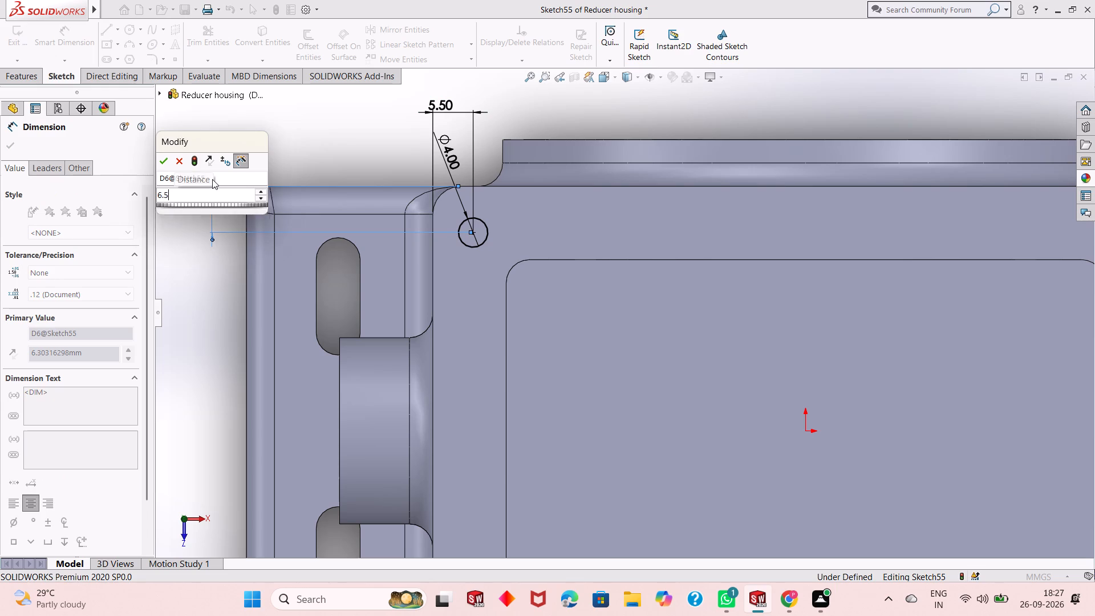
Inspect the top rim, its corner circles and the cavity below from a tilted angle, and return to the face-on sketch view.
{"action": "scroll", "coordinate": [351, 202], "scroll_direction": "up", "scroll_amount": 2}
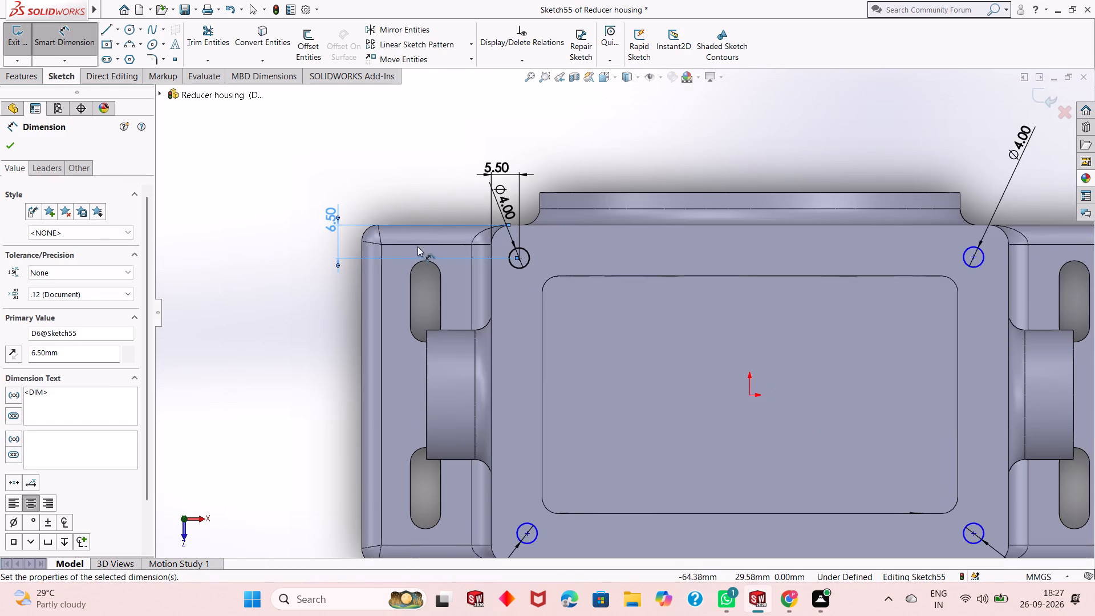
{"action": "scroll", "coordinate": [416, 247], "scroll_direction": "up", "scroll_amount": 1}
{"action": "scroll", "coordinate": [707, 372], "scroll_direction": "down", "scroll_amount": 2}
{"action": "scroll", "coordinate": [582, 351], "scroll_direction": "up", "scroll_amount": 1}
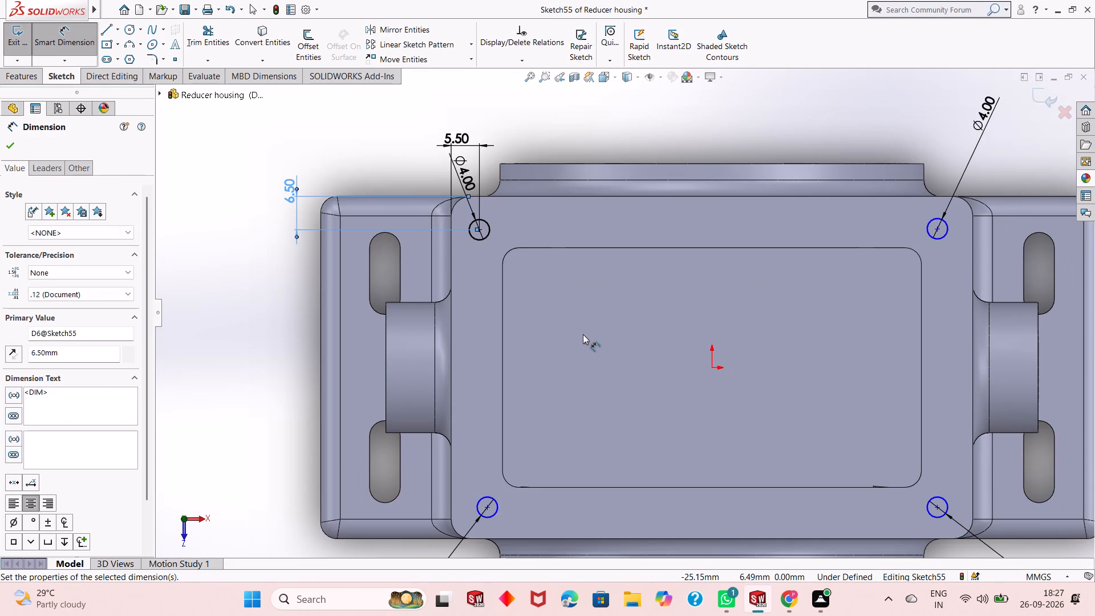
{"action": "middle_click_drag", "start_coordinate": [581, 362], "coordinate": [580, 271]}
{"action": "middle_click", "coordinate": [580, 271]}
{"action": "middle_click_drag", "start_coordinate": [562, 297], "coordinate": [566, 353]}
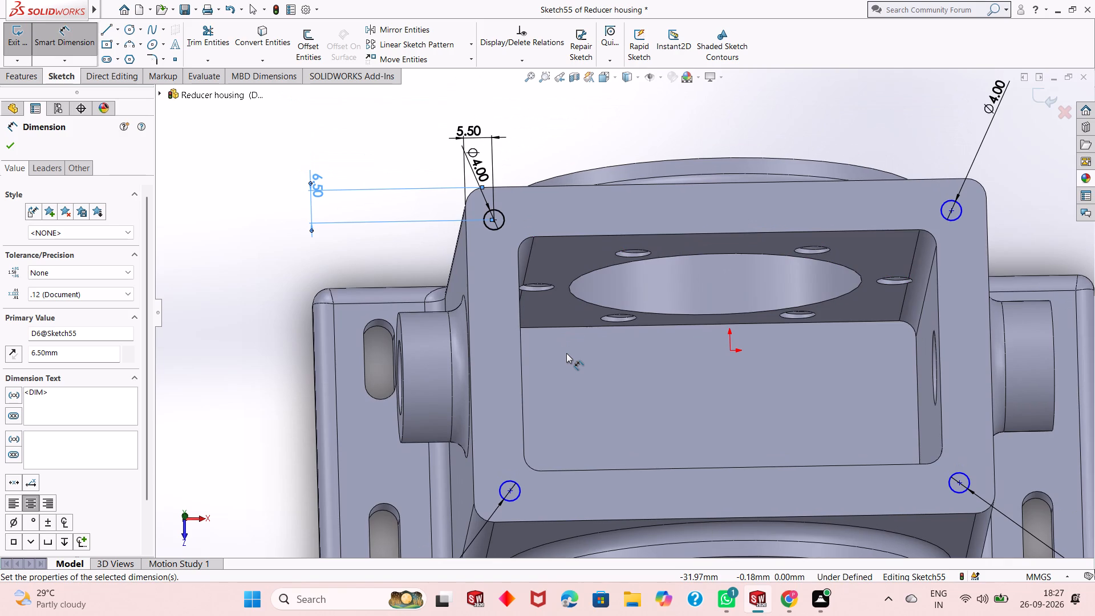
{"action": "key", "text": "ctrl+8"}
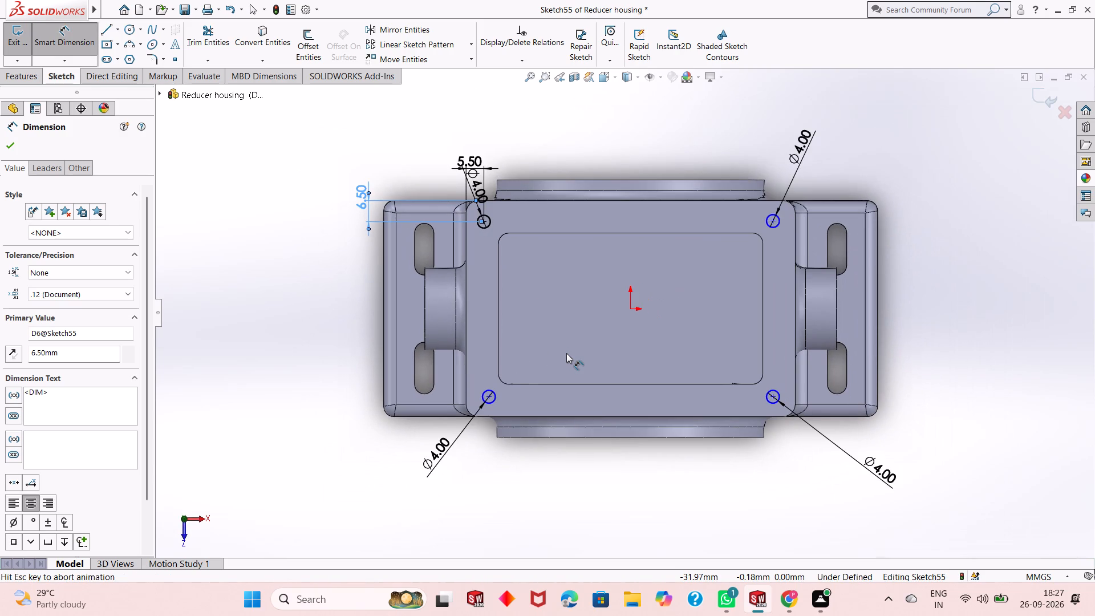
Position the lower negative-X circle's centre 5.5 mm from the rim's side edge and 6.5 mm from its lower edge with dimensions.
{"action": "scroll", "coordinate": [489, 399], "scroll_direction": "down", "scroll_amount": 1}
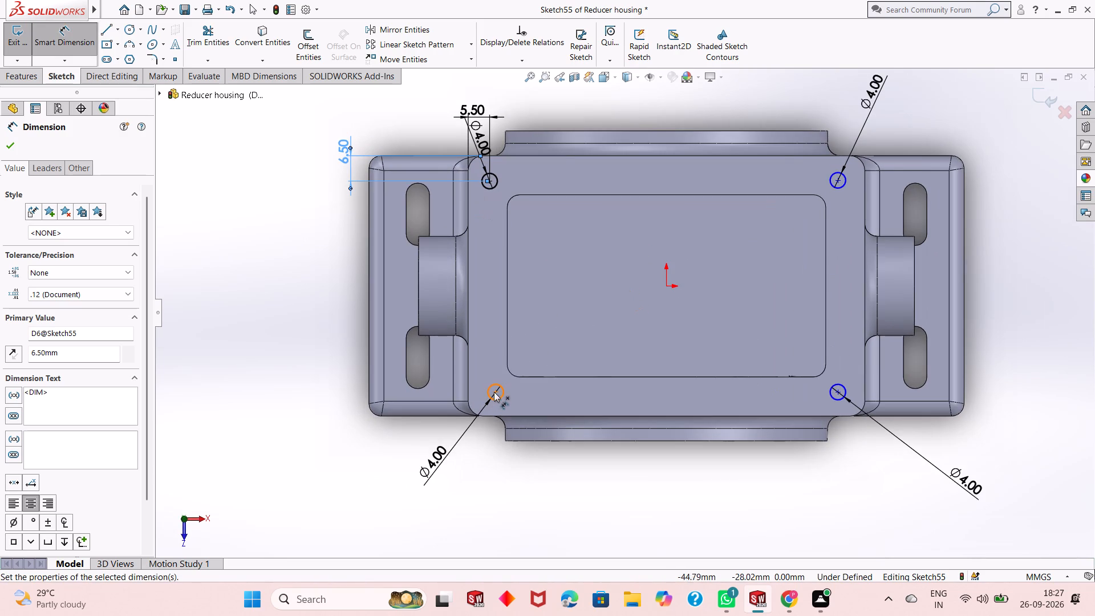
{"action": "left_click", "coordinate": [493, 392]}
{"action": "left_click", "coordinate": [467, 392]}
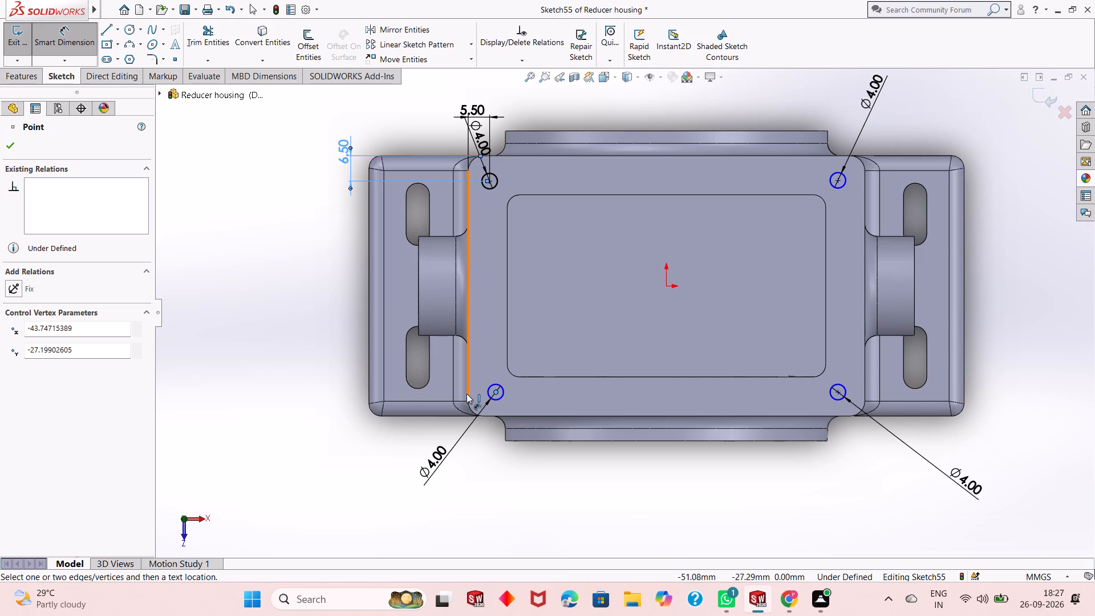
{"action": "left_click", "coordinate": [468, 481]}
{"action": "type", "text": "5.5"}
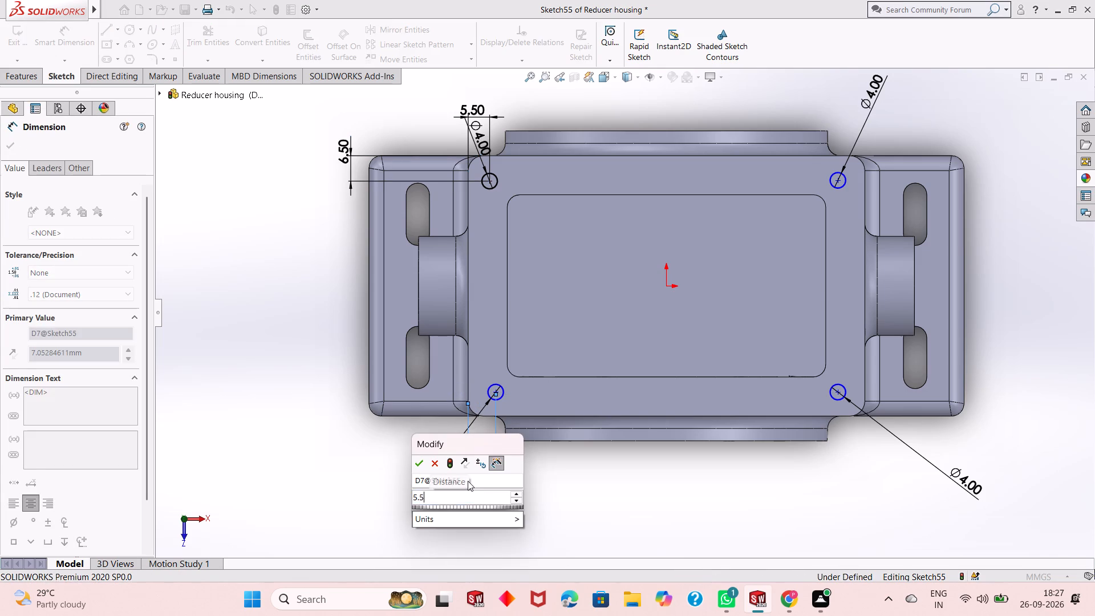
{"action": "key", "text": "Return"}
{"action": "scroll", "coordinate": [489, 417], "scroll_direction": "down", "scroll_amount": 3}
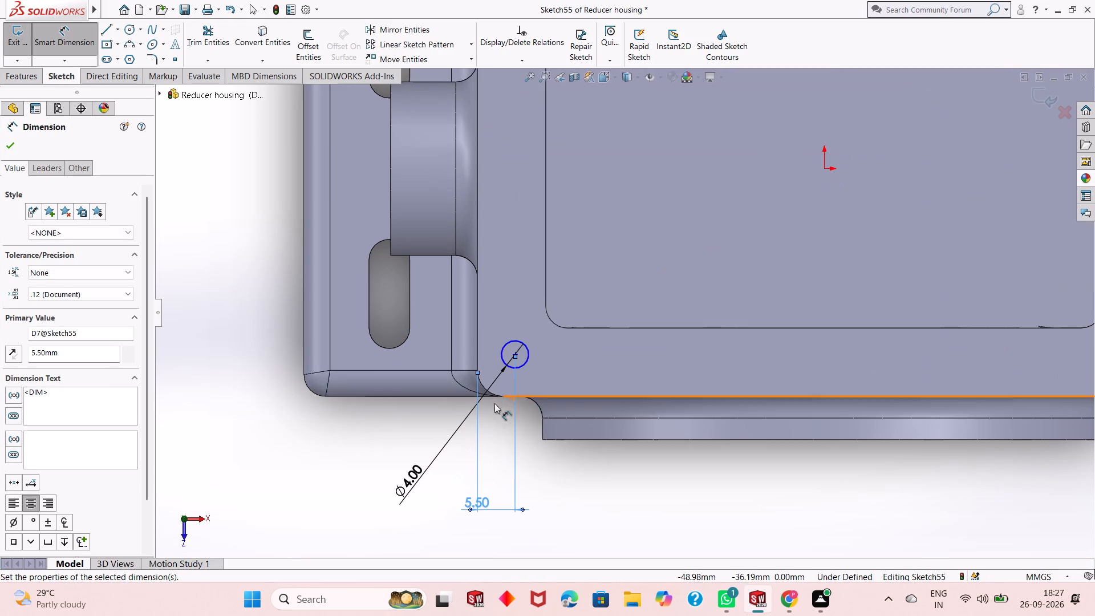
{"action": "left_click", "coordinate": [514, 353]}
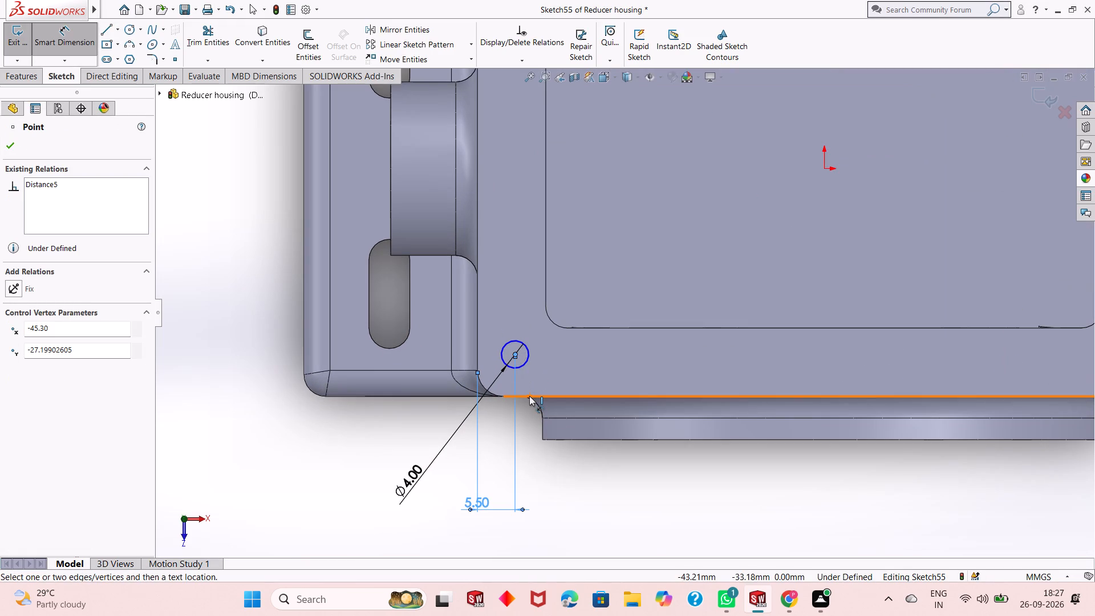
{"action": "left_click", "coordinate": [529, 396]}
{"action": "left_click", "coordinate": [263, 405]}
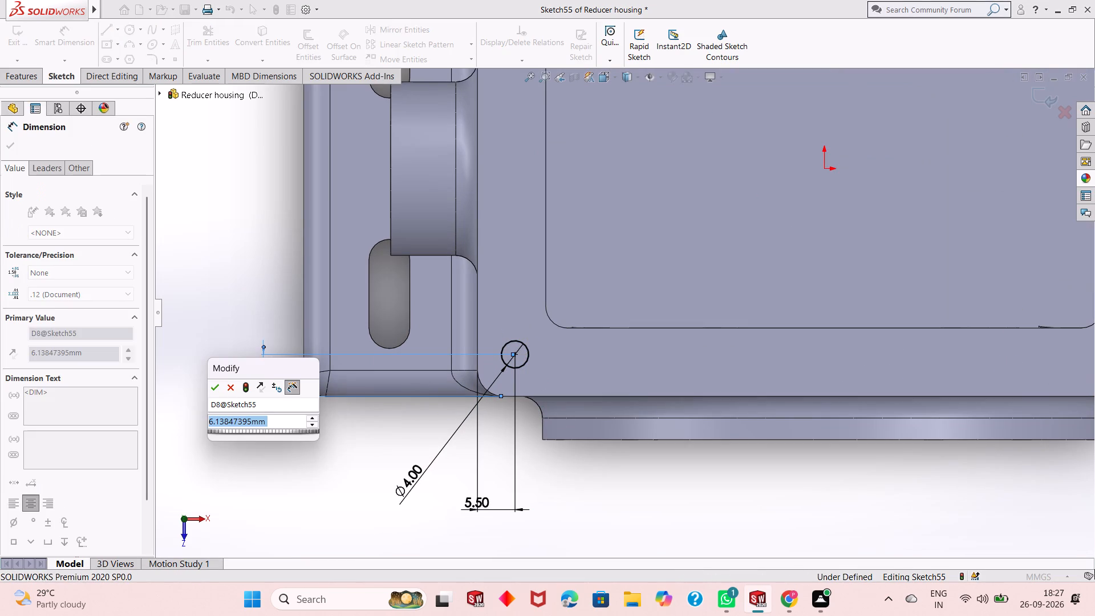
{"action": "type", "text": "6.5"}
{"action": "key", "text": "Return"}
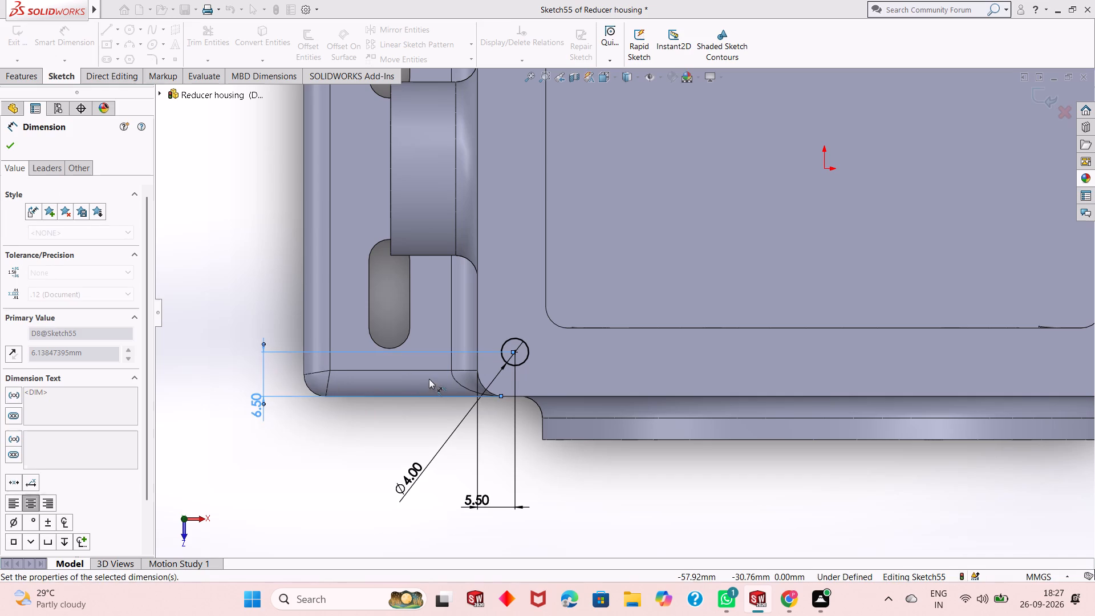
Position the lower positive-X circle's centre 5.5 mm from the rim's side edge and 6.5 mm from its lower edge with dimensions.
{"action": "scroll", "coordinate": [430, 381], "scroll_direction": "up", "scroll_amount": 3}
{"action": "scroll", "coordinate": [554, 361], "scroll_direction": "up", "scroll_amount": 1}
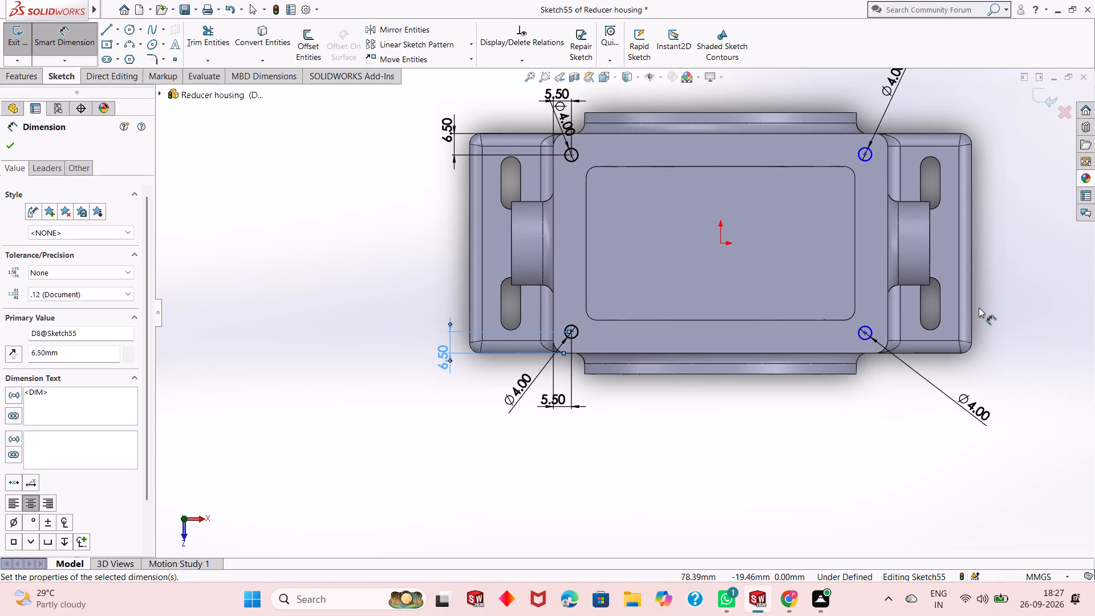
{"action": "scroll", "coordinate": [979, 307], "scroll_direction": "down", "scroll_amount": 2}
{"action": "left_click", "coordinate": [774, 343]}
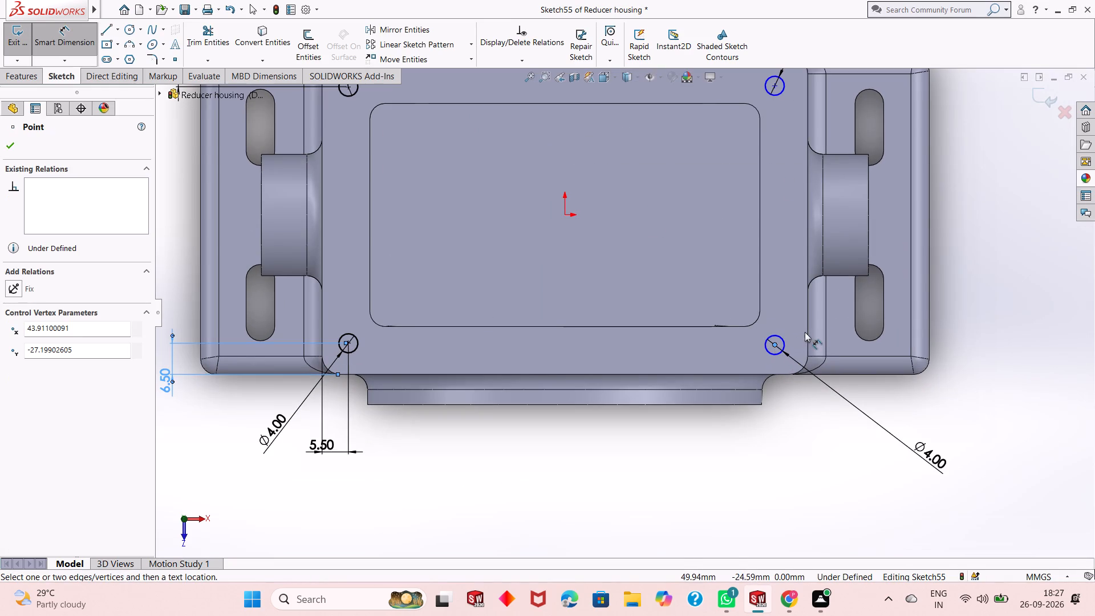
{"action": "left_click", "coordinate": [807, 330]}
{"action": "left_click", "coordinate": [782, 442]}
{"action": "type", "text": "6."}
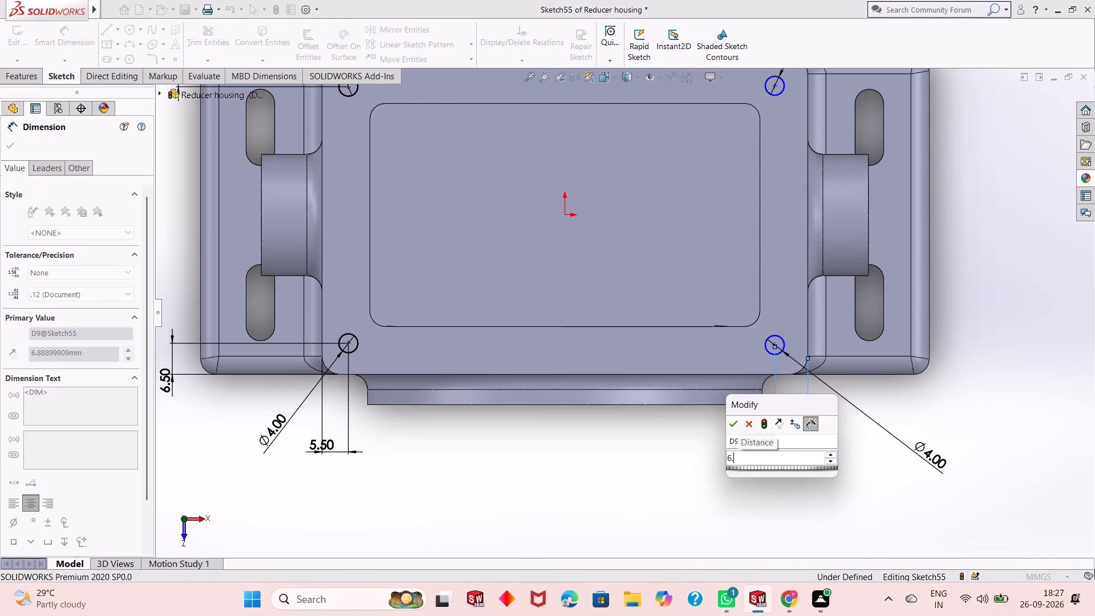
{"action": "key", "text": "BackSpace"}
{"action": "key", "text": "BackSpace"}
{"action": "key", "text": "BackSpace"}
{"action": "type", "text": "5.5"}
{"action": "key", "text": "Return"}
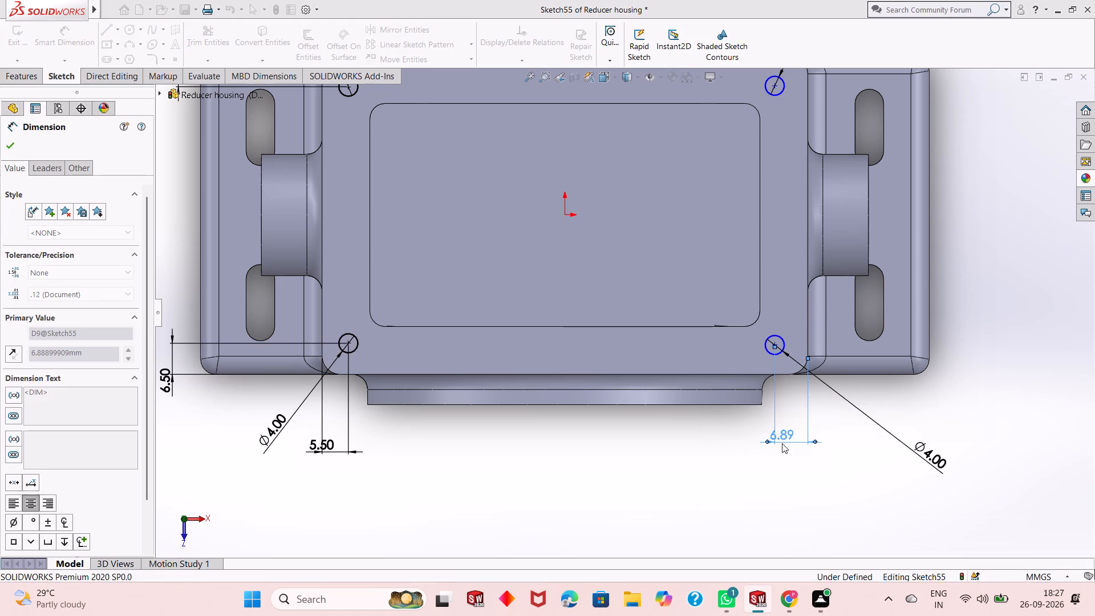
{"action": "left_click", "coordinate": [783, 344]}
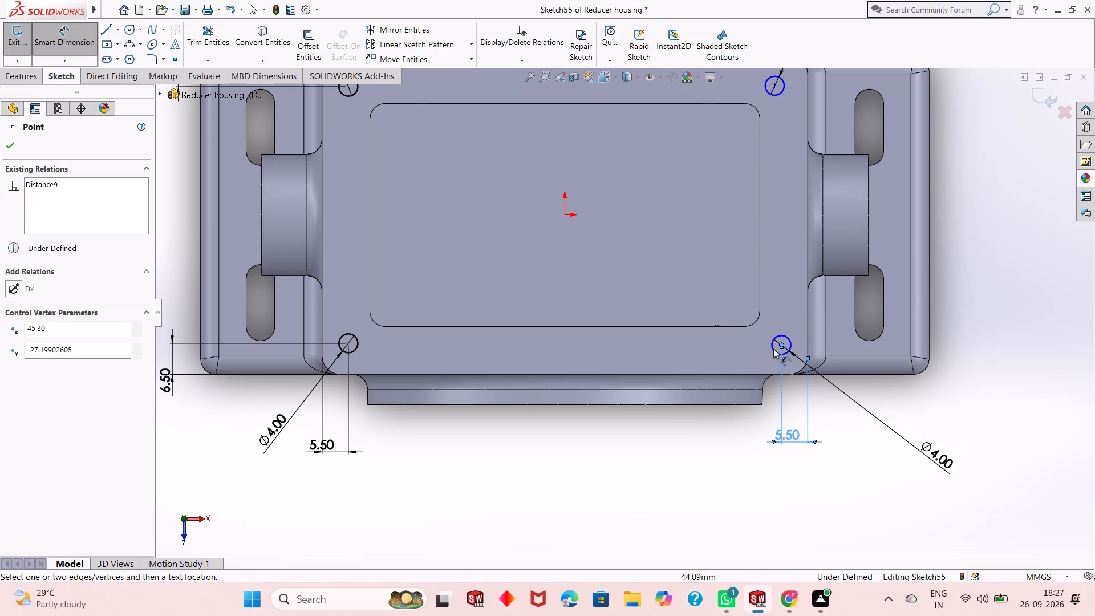
{"action": "left_click", "coordinate": [755, 372]}
{"action": "left_click", "coordinate": [1003, 355]}
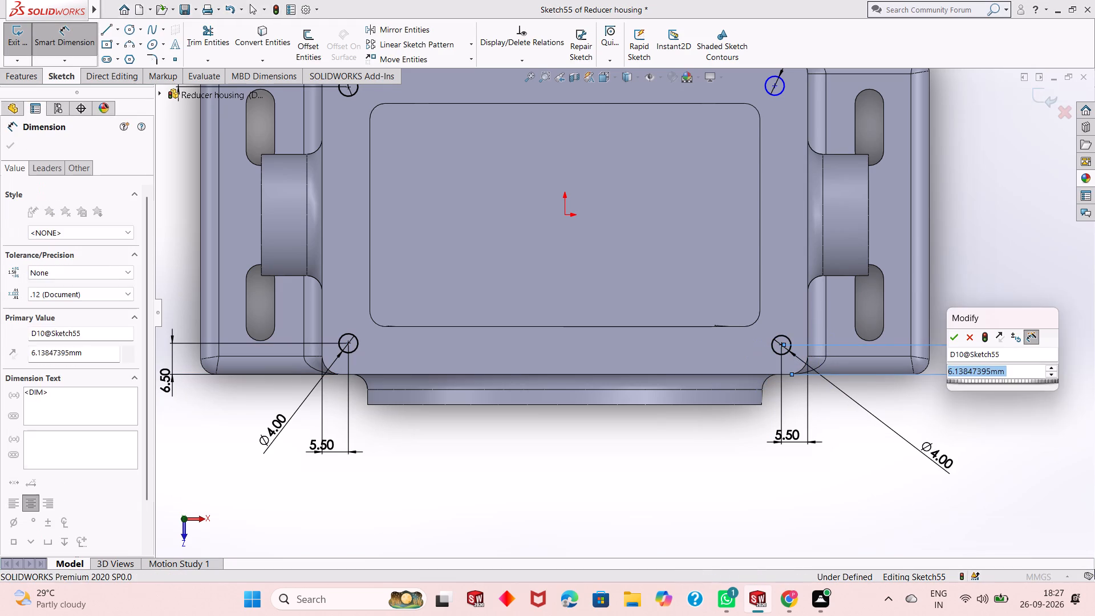
{"action": "type", "text": "6.5"}
{"action": "key", "text": "Return"}
Dimension the upper positive-X circle's centre 5.5 mm horizontally from the rim's side edge.
{"action": "scroll", "coordinate": [832, 413], "scroll_direction": "up", "scroll_amount": 1}
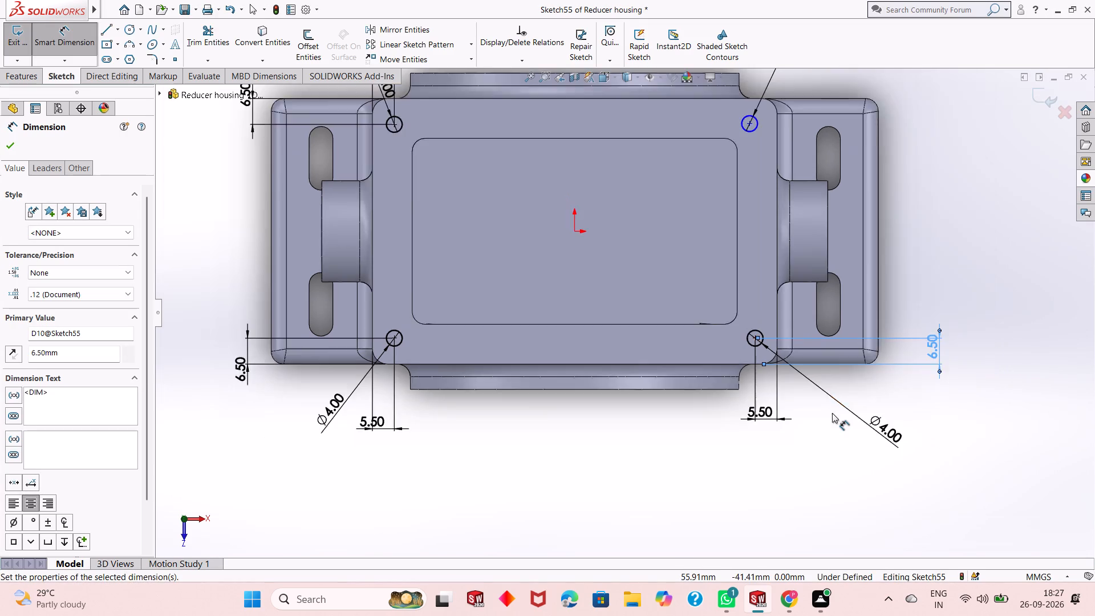
{"action": "scroll", "coordinate": [832, 413], "scroll_direction": "up", "scroll_amount": 2}
{"action": "scroll", "coordinate": [706, 152], "scroll_direction": "down", "scroll_amount": 3}
{"action": "scroll", "coordinate": [733, 224], "scroll_direction": "down", "scroll_amount": 2}
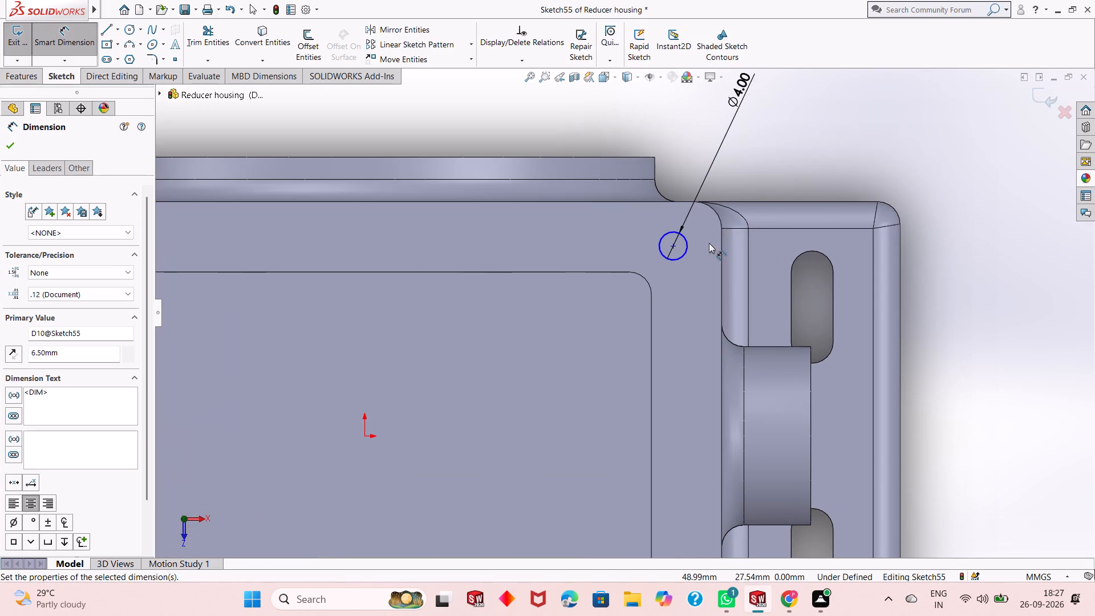
{"action": "left_click", "coordinate": [672, 246]}
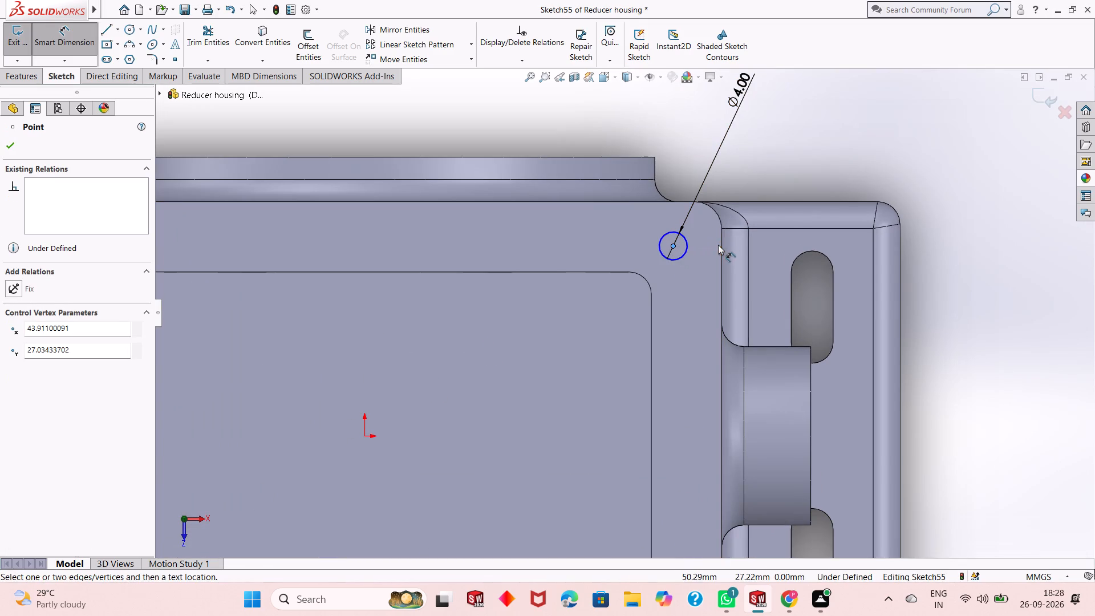
{"action": "left_click", "coordinate": [723, 236]}
{"action": "left_click", "coordinate": [703, 135]}
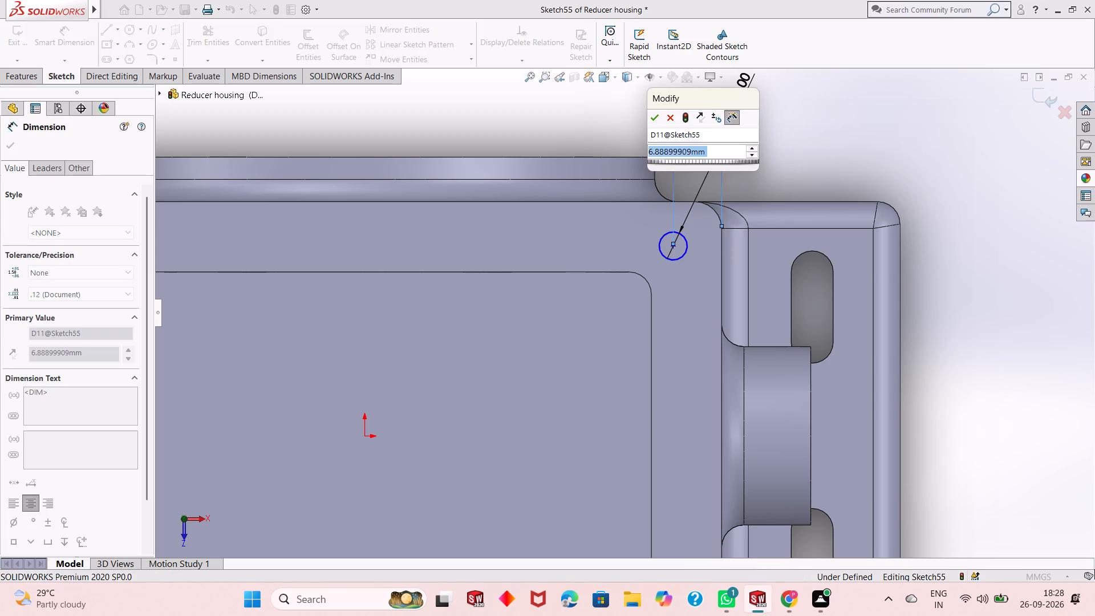
{"action": "type", "text": "5."}
{"action": "key", "text": "5"}
{"action": "key", "text": "Return"}
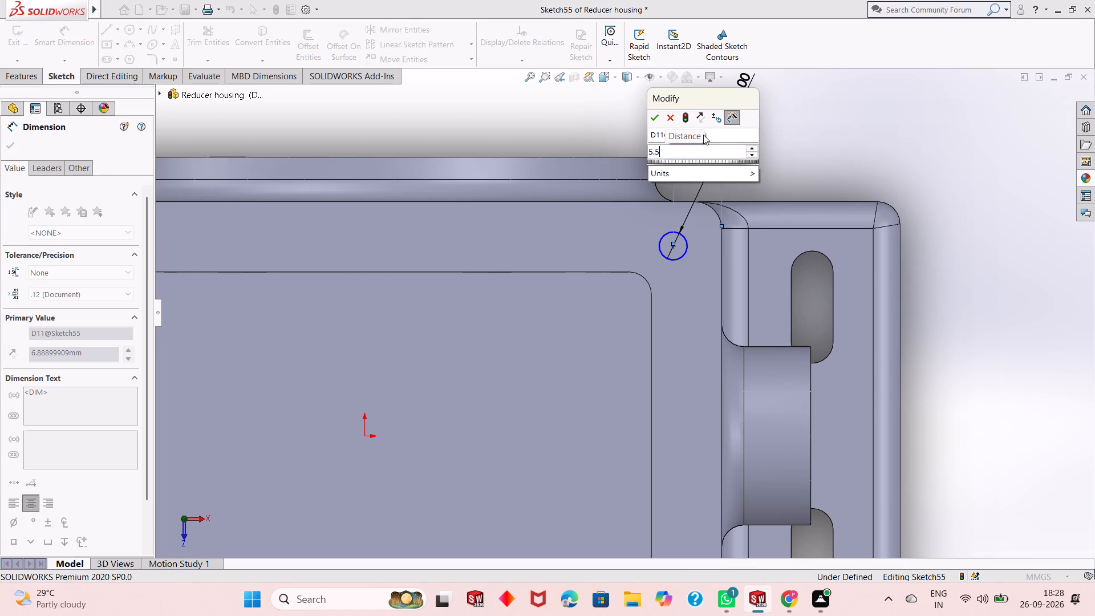
Dimension the upper positive-X circle's centre 6.5 mm vertically from the rim's upper edge, and leave the dimension command.
{"action": "left_click", "coordinate": [686, 248]}
{"action": "left_click", "coordinate": [683, 201]}
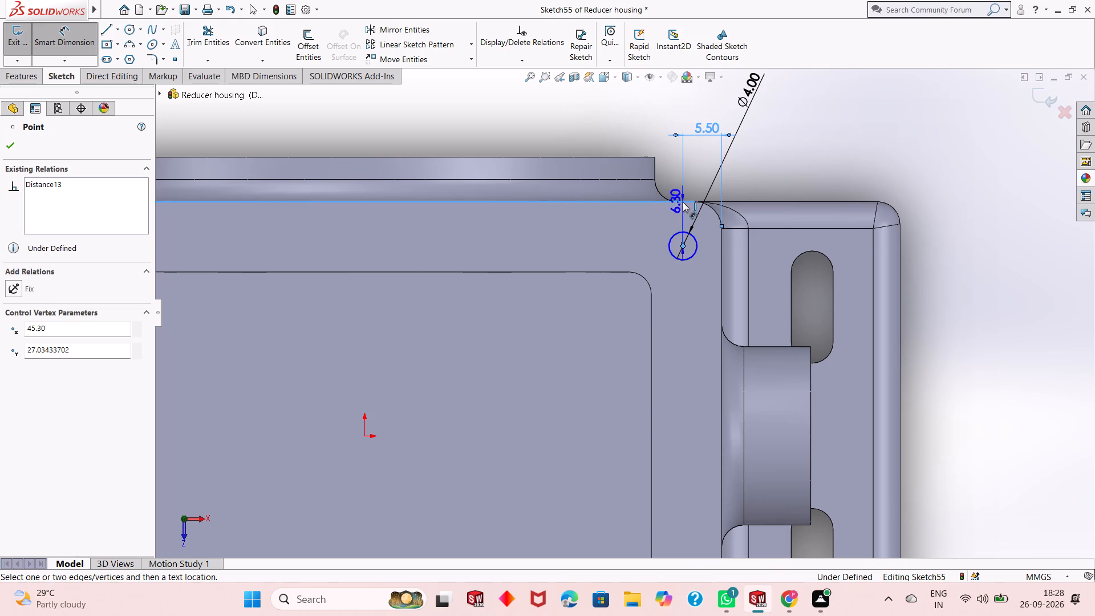
{"action": "left_click", "coordinate": [928, 204]}
{"action": "type", "text": "6.5"}
{"action": "key", "text": "Return"}
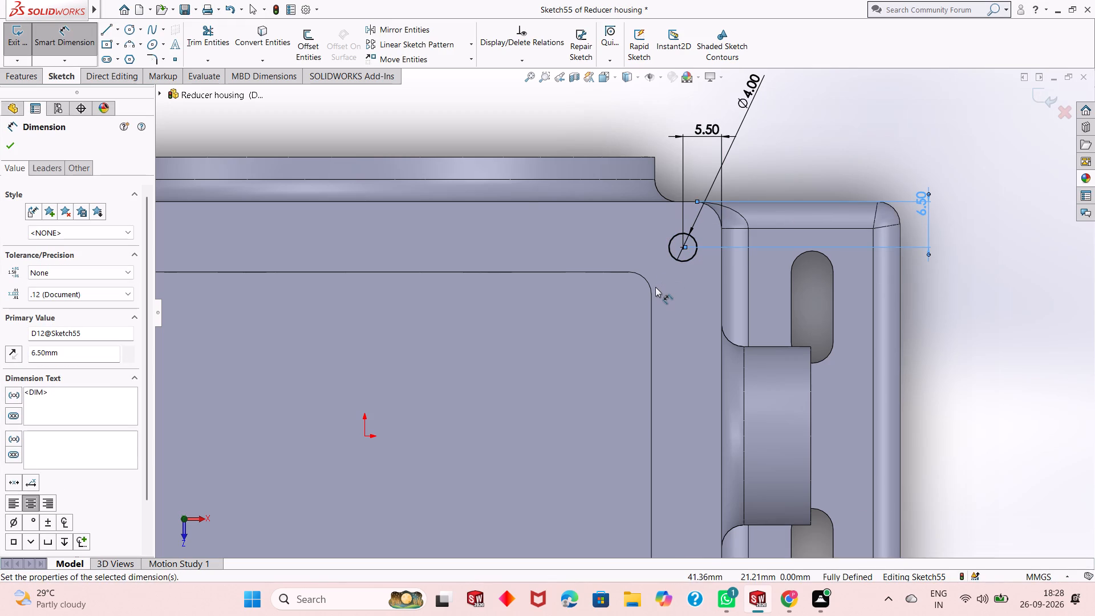
{"action": "scroll", "coordinate": [655, 287], "scroll_direction": "up", "scroll_amount": 4}
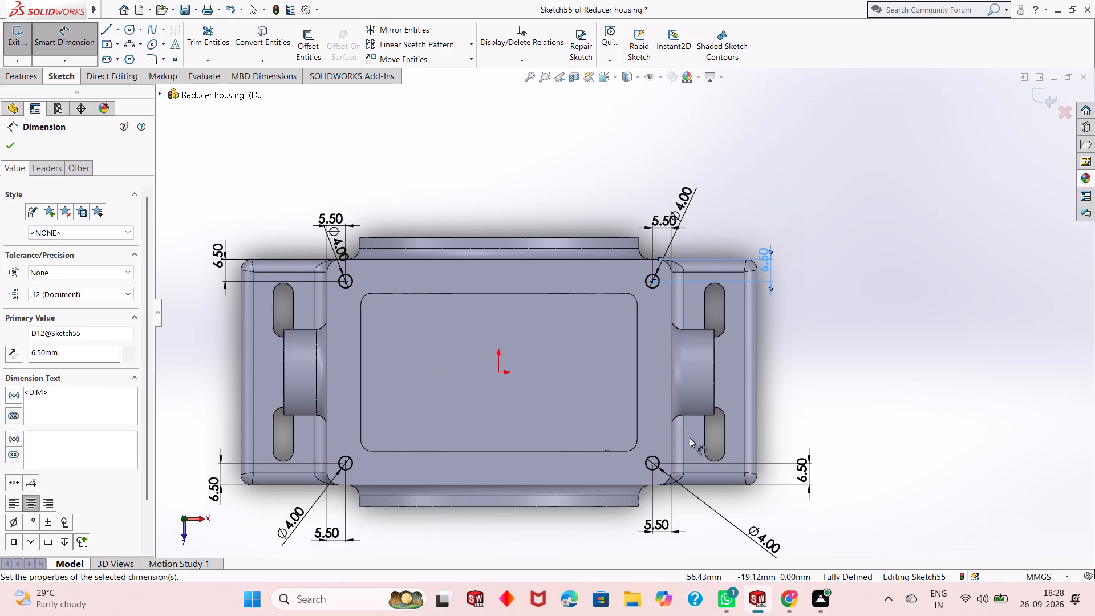
{"action": "scroll", "coordinate": [690, 439], "scroll_direction": "down", "scroll_amount": 1}
{"action": "right_click", "coordinate": [813, 311]}
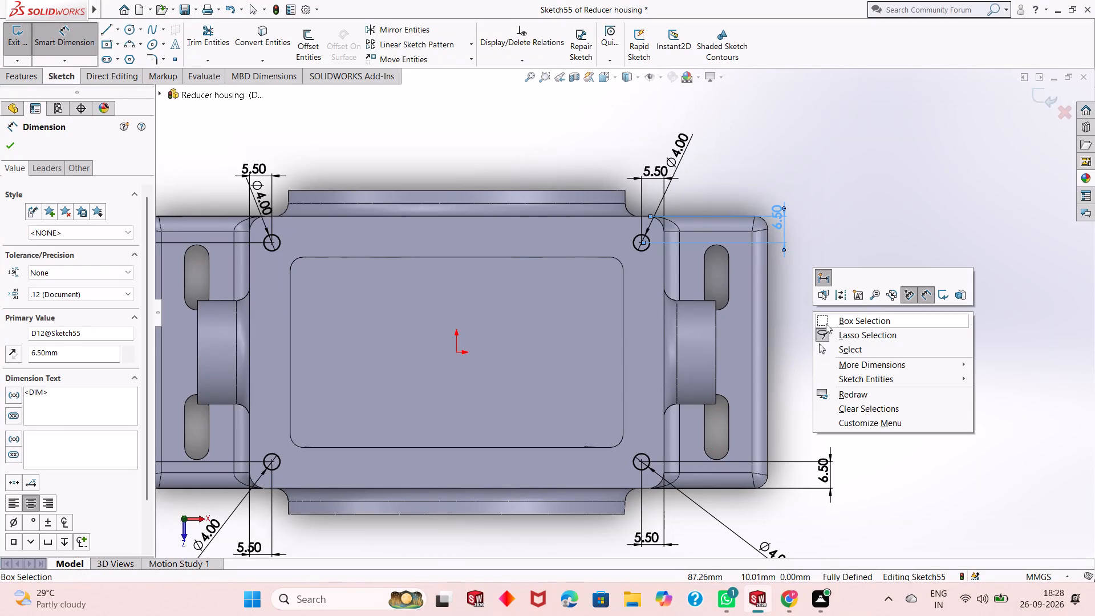
{"action": "left_click", "coordinate": [836, 346]}
Start a blind Extruded Cut from the four corner circles with a depth of 100 mm.
{"action": "middle_click_drag", "start_coordinate": [531, 386], "coordinate": [544, 309]}
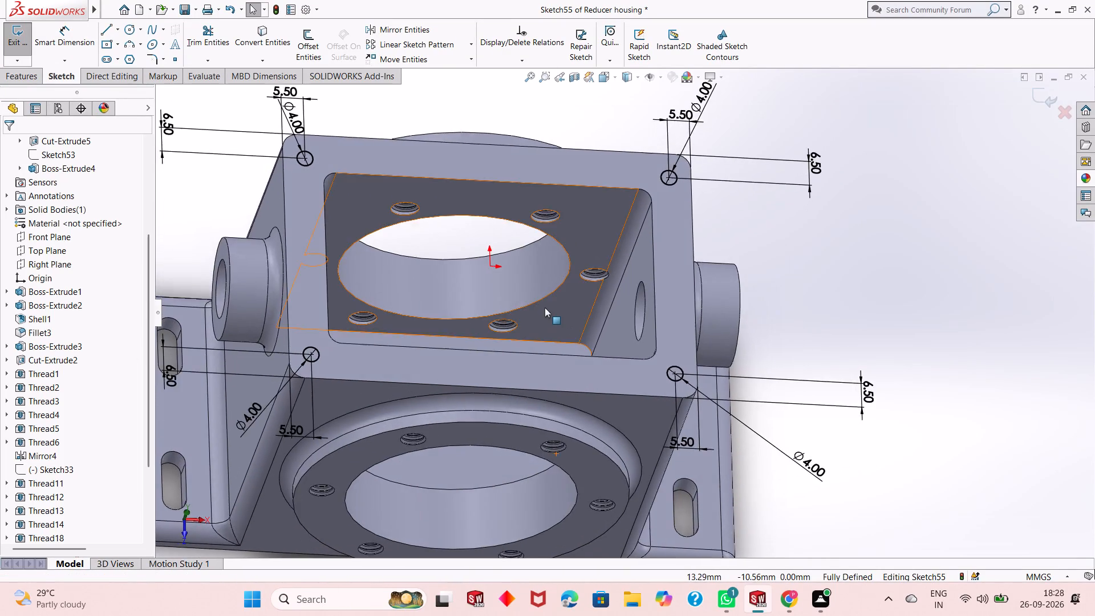
{"action": "scroll", "coordinate": [545, 307], "scroll_direction": "up", "scroll_amount": 2}
{"action": "left_click", "coordinate": [33, 78]}
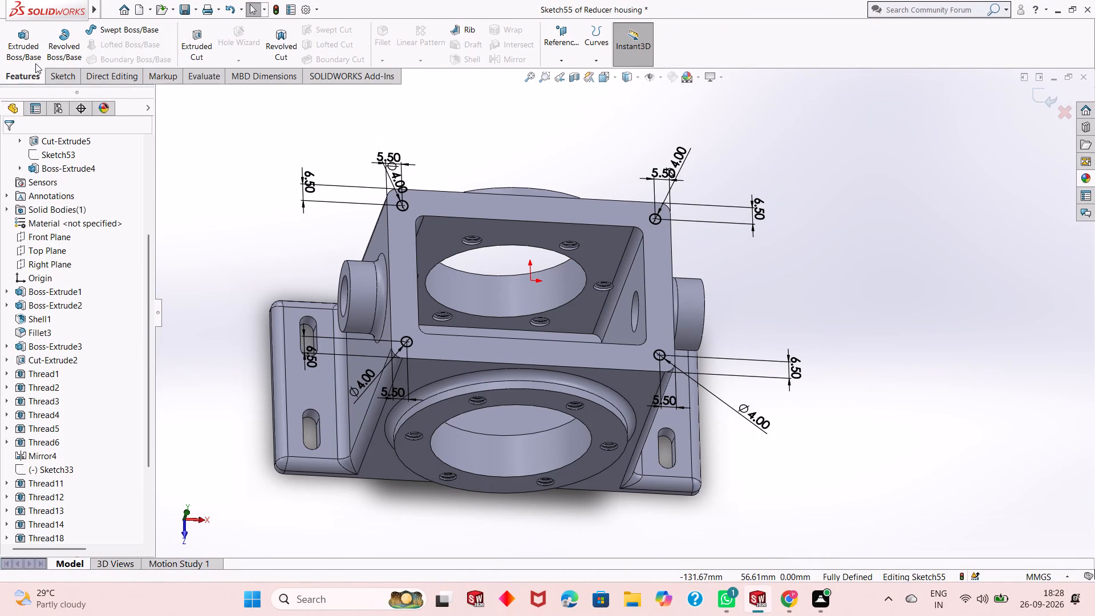
{"action": "left_click", "coordinate": [197, 51]}
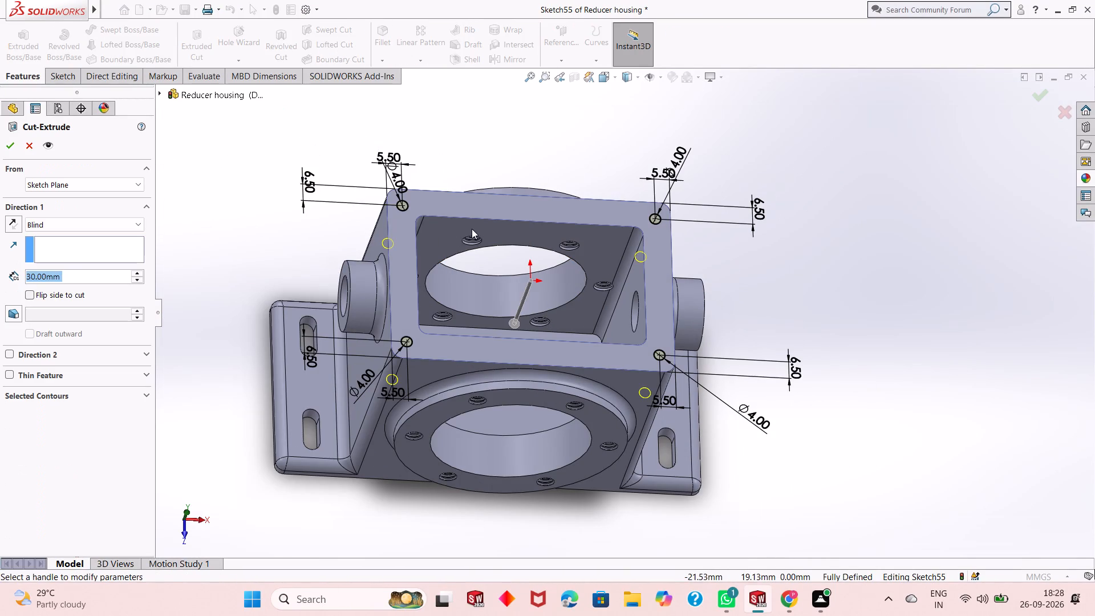
{"action": "middle_click_drag", "start_coordinate": [480, 233], "coordinate": [470, 143]}
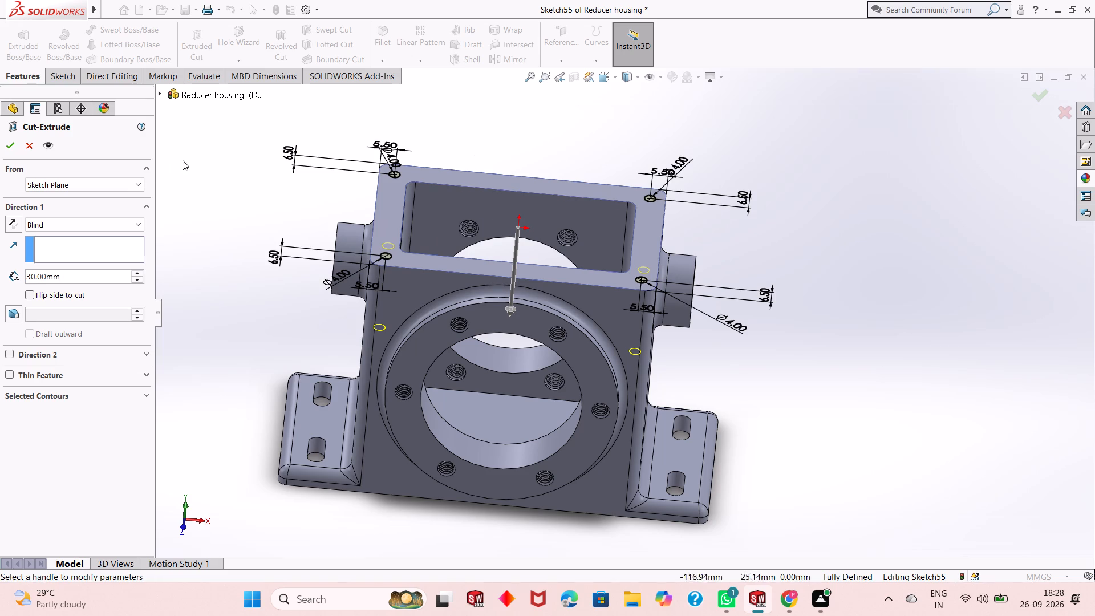
{"action": "double_click", "coordinate": [64, 274]}
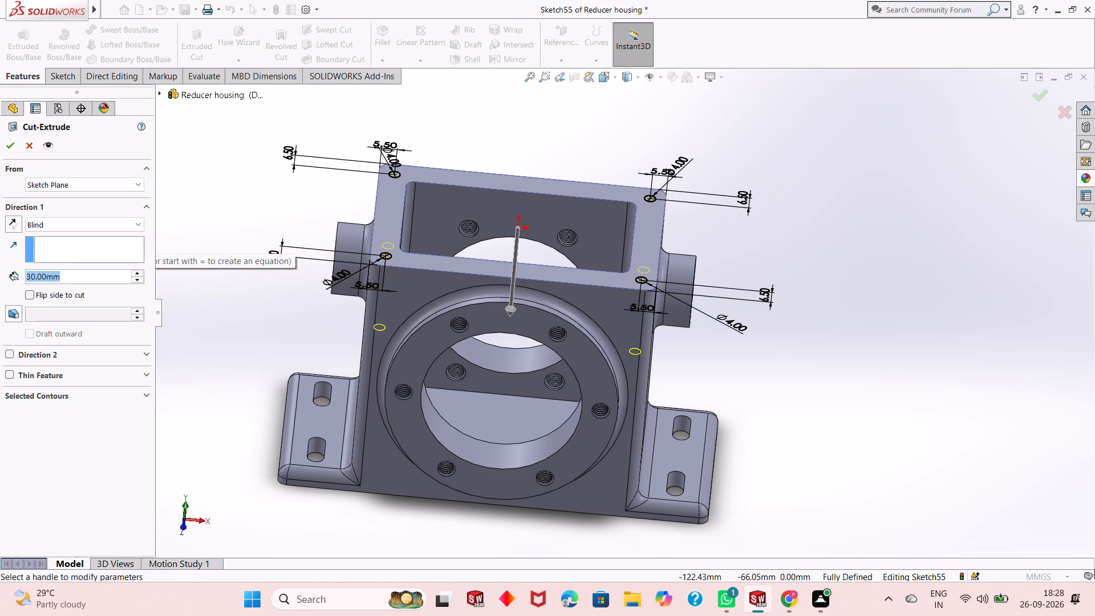
{"action": "type", "text": "100"}
{"action": "key", "text": "Return"}
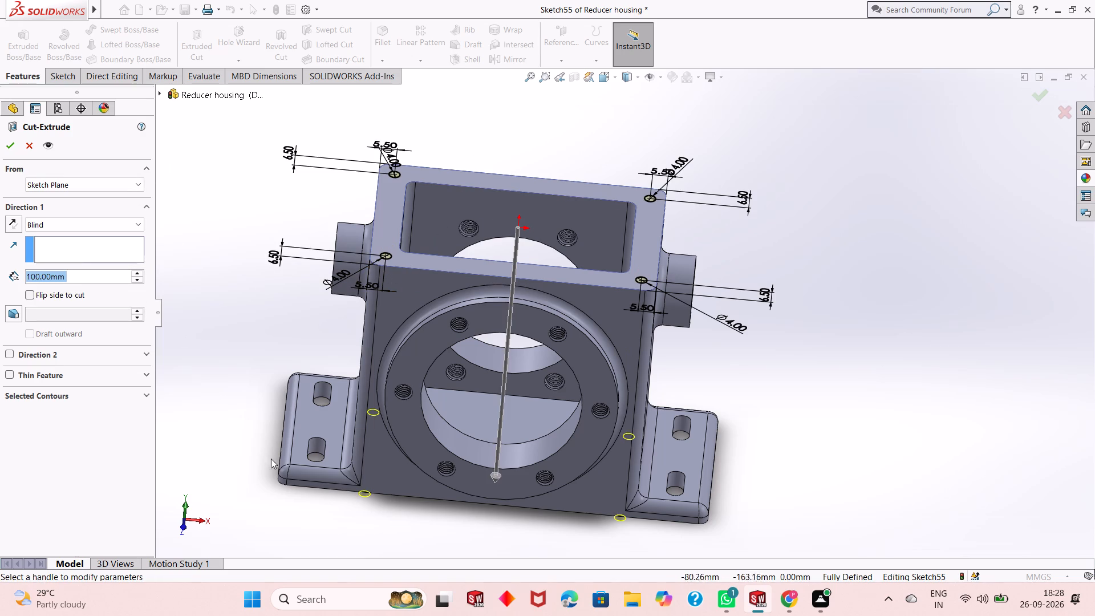
Set the corner holes' cut depth to 95 mm, check the hole ends at the base, and complete the cut.
{"action": "middle_click_drag", "start_coordinate": [281, 471], "coordinate": [283, 383]}
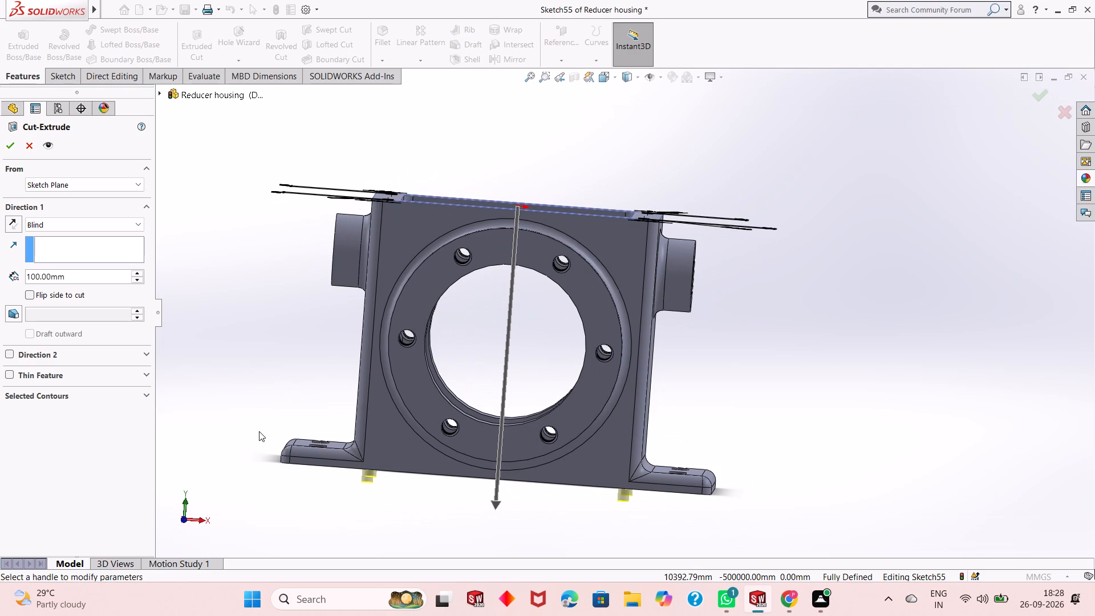
{"action": "scroll", "coordinate": [371, 428], "scroll_direction": "down", "scroll_amount": 1}
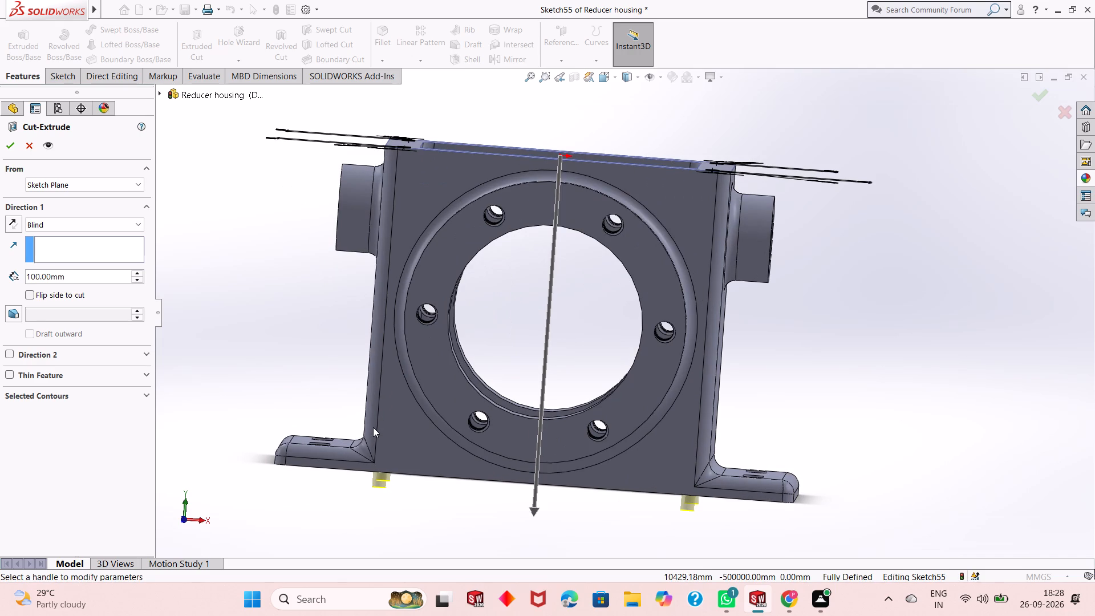
{"action": "double_click", "coordinate": [77, 274]}
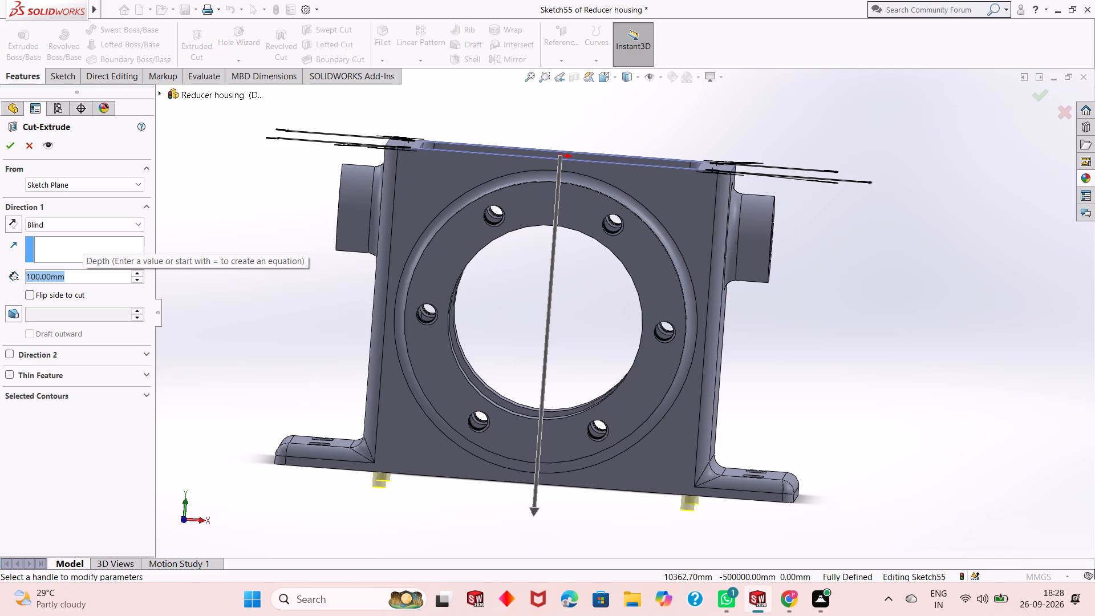
{"action": "type", "text": "95"}
{"action": "key", "text": "Return"}
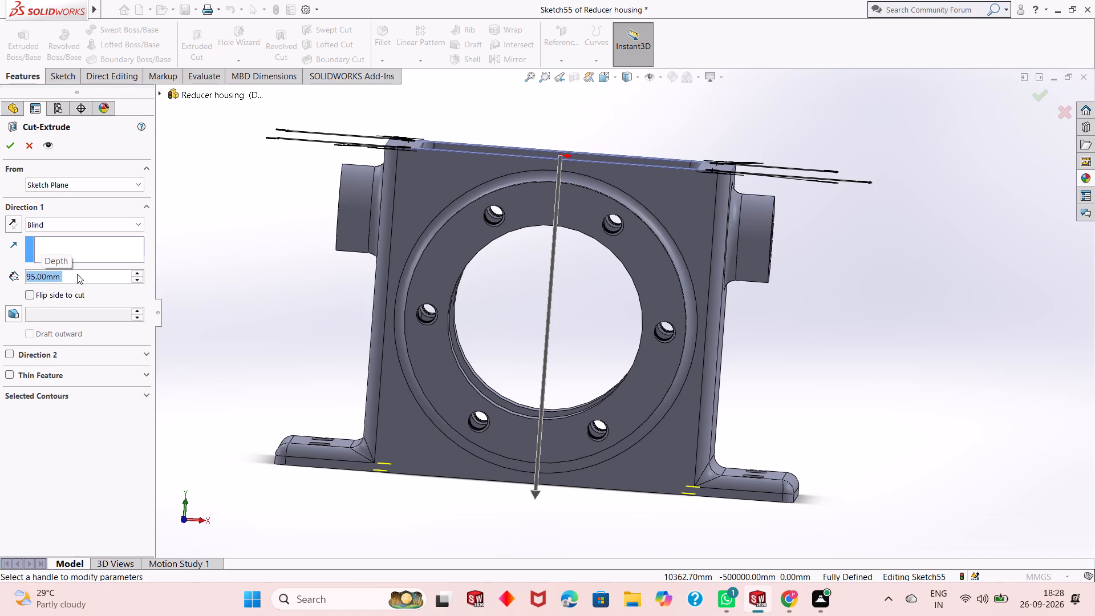
{"action": "middle_click_drag", "start_coordinate": [397, 473], "coordinate": [401, 441]}
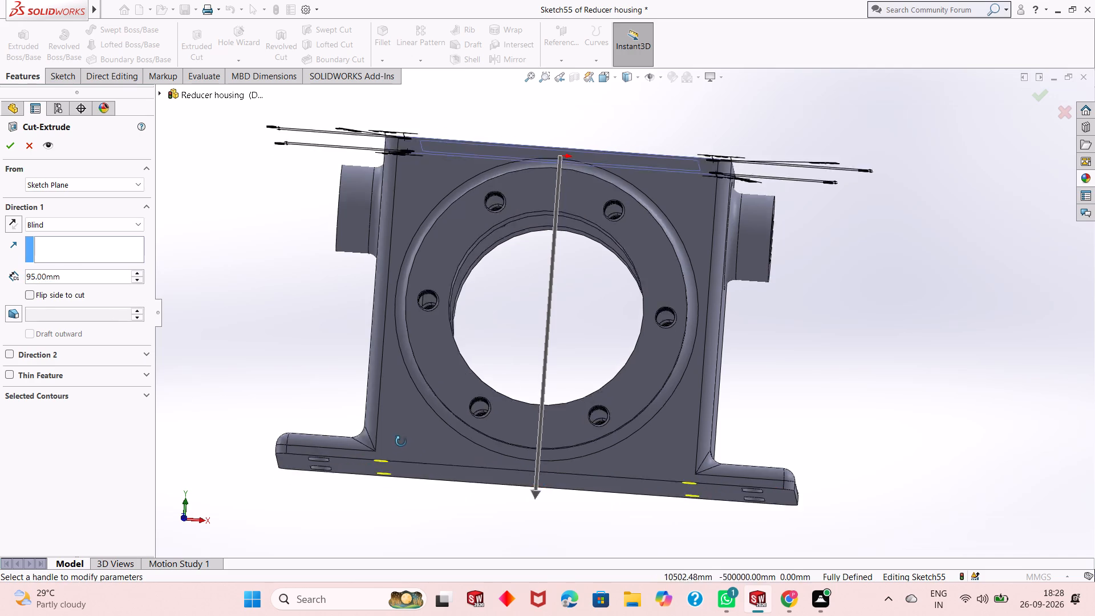
{"action": "middle_click_drag", "start_coordinate": [401, 441], "coordinate": [408, 411]}
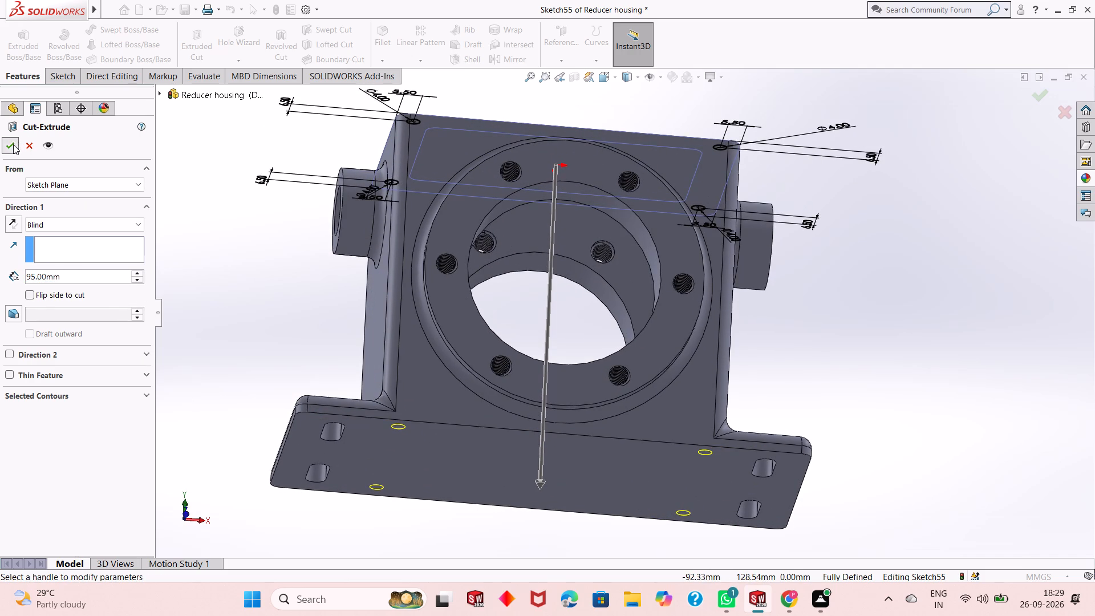
{"action": "left_click", "coordinate": [13, 144]}
{"action": "left_click", "coordinate": [236, 298]}
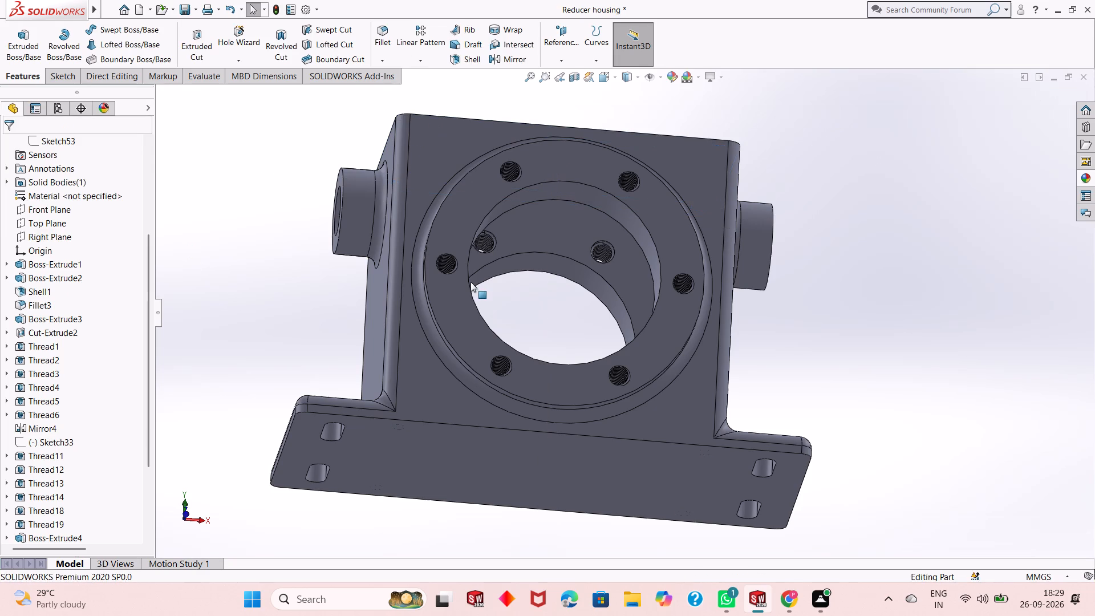
Inspect the finished housing from several angles, including the rim holes, flange bores and mounting feet.
{"action": "middle_click_drag", "start_coordinate": [471, 282], "coordinate": [457, 518]}
{"action": "scroll", "coordinate": [420, 443], "scroll_direction": "up", "scroll_amount": 2}
{"action": "scroll", "coordinate": [512, 435], "scroll_direction": "up", "scroll_amount": 1}
{"action": "middle_click_drag", "start_coordinate": [512, 436], "coordinate": [510, 378]}
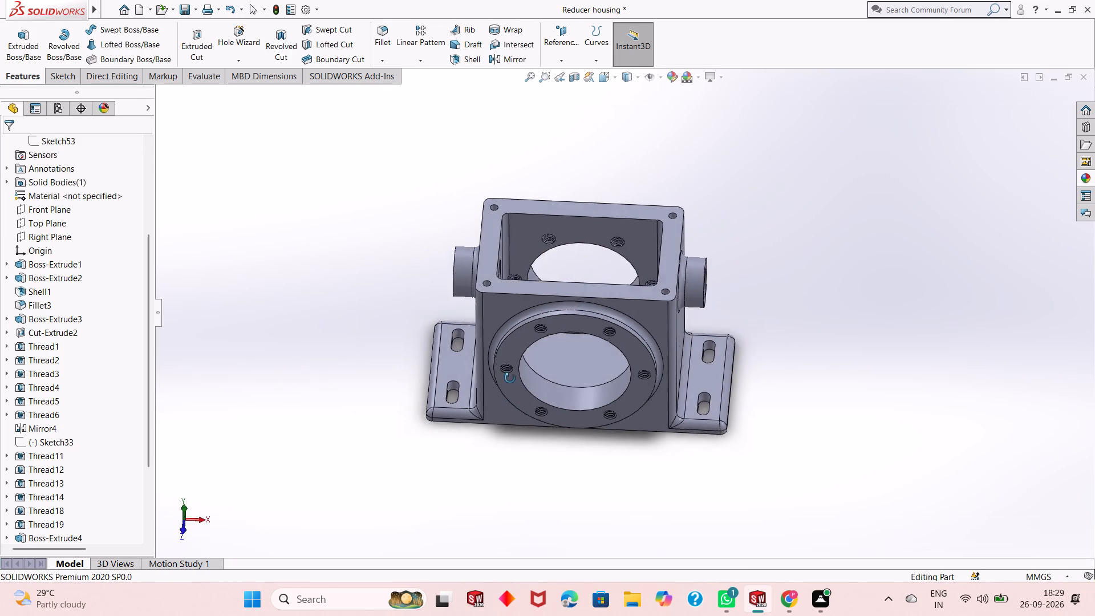
{"action": "middle_click_drag", "start_coordinate": [510, 378], "coordinate": [507, 250]}
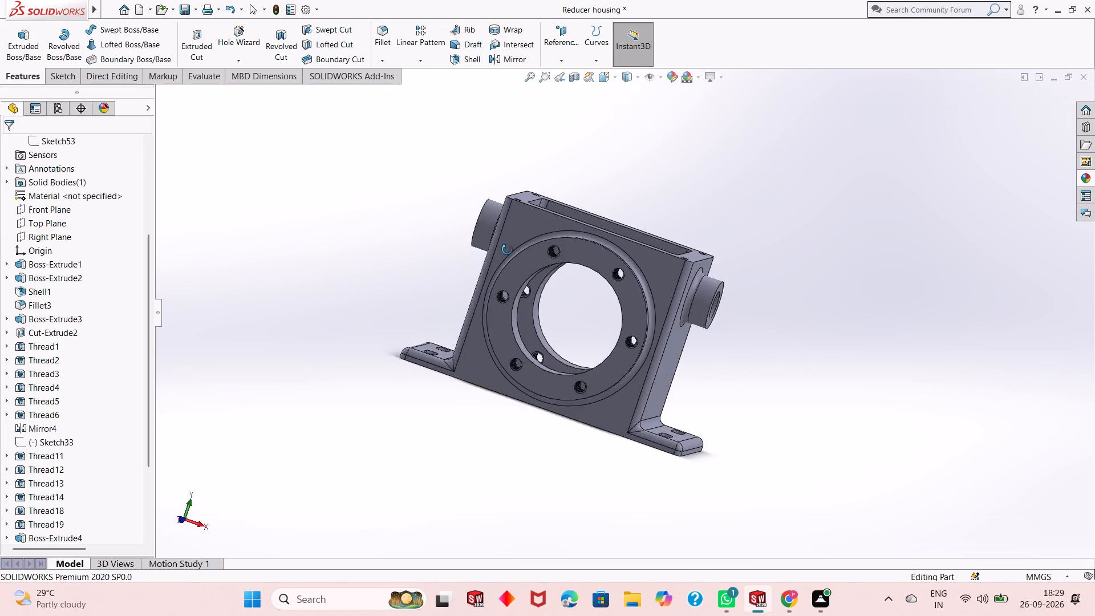
{"action": "middle_click_drag", "start_coordinate": [507, 250], "coordinate": [481, 283]}
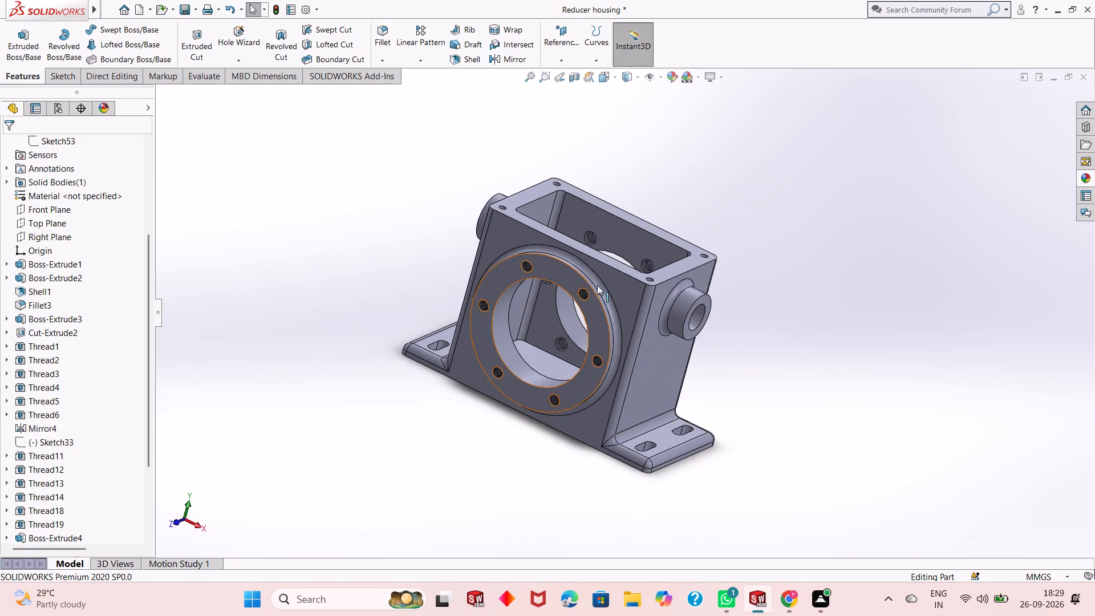
{"action": "scroll", "coordinate": [709, 320], "scroll_direction": "down", "scroll_amount": 2}
{"action": "middle_click_drag", "start_coordinate": [628, 334], "coordinate": [609, 344]}
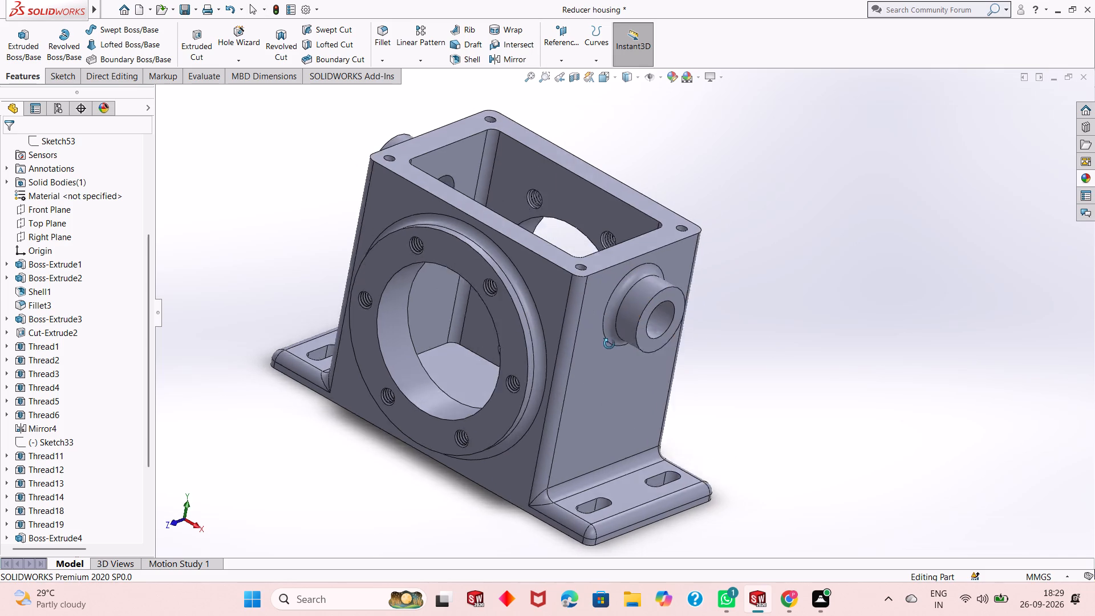
{"action": "middle_click_drag", "start_coordinate": [609, 344], "coordinate": [587, 302]}
{"action": "scroll", "coordinate": [476, 380], "scroll_direction": "up", "scroll_amount": 3}
{"action": "scroll", "coordinate": [434, 374], "scroll_direction": "down", "scroll_amount": 1}
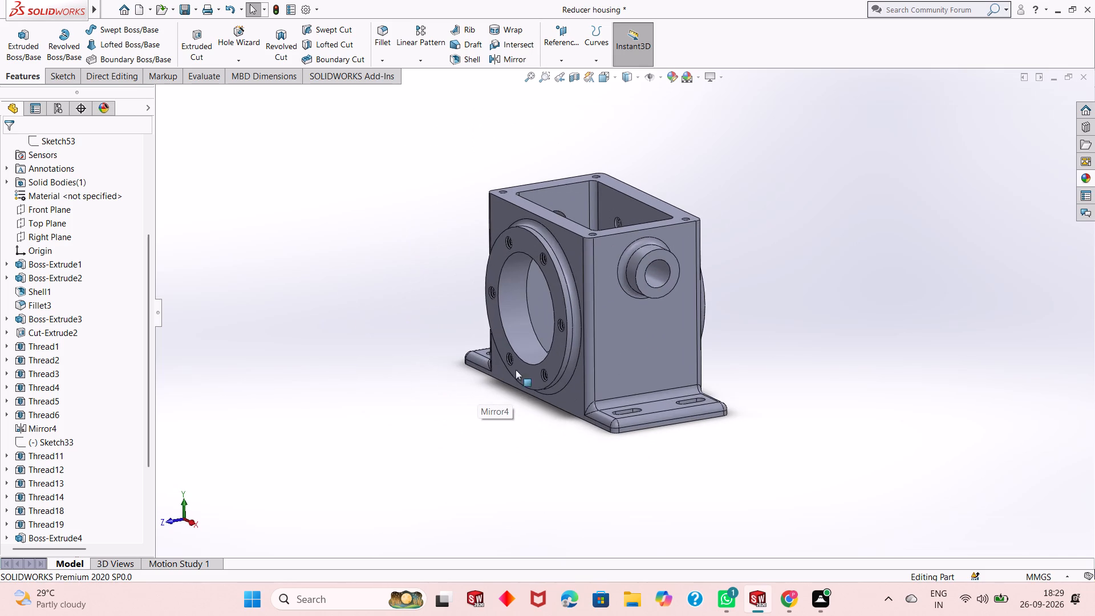
{"action": "scroll", "coordinate": [620, 285], "scroll_direction": "up", "scroll_amount": 1}
{"action": "scroll", "coordinate": [615, 266], "scroll_direction": "down", "scroll_amount": 2}
{"action": "middle_click_drag", "start_coordinate": [586, 314], "coordinate": [602, 380]}
{"action": "scroll", "coordinate": [602, 380], "scroll_direction": "up", "scroll_amount": 2}
{"action": "scroll", "coordinate": [664, 391], "scroll_direction": "down", "scroll_amount": 1}
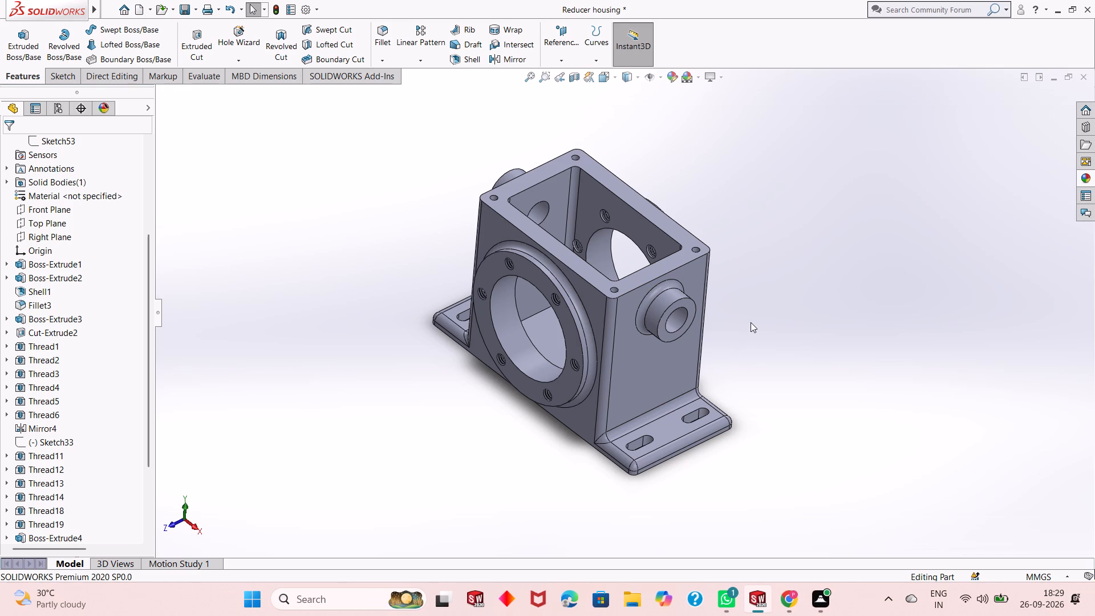
Save the reducer housing part.
{"action": "key", "text": "ctrl+s"}
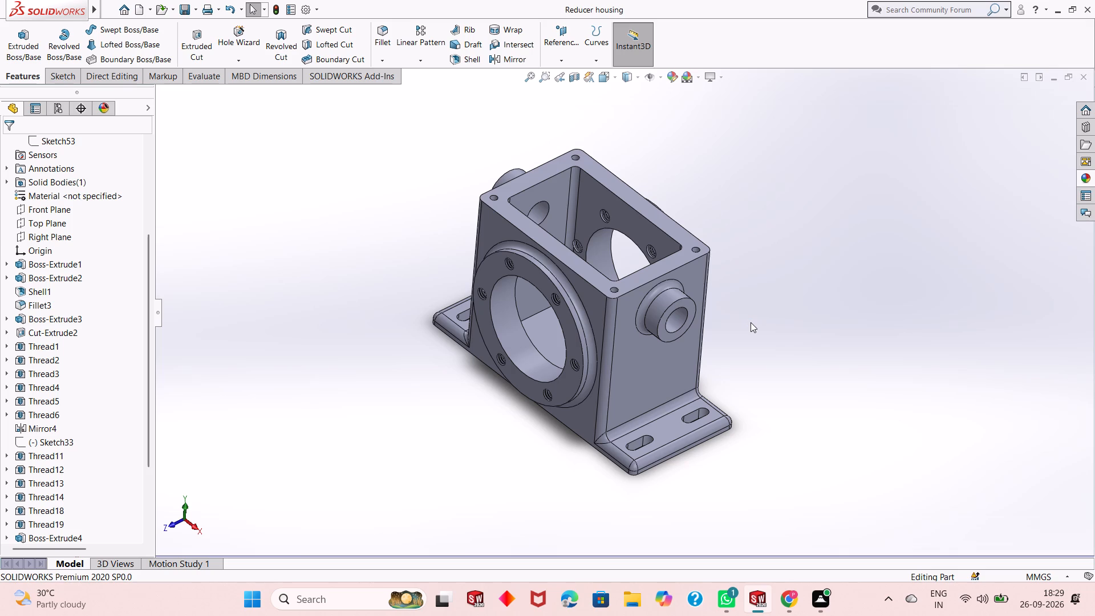
{"action": "key", "text": "ctrl+s"}
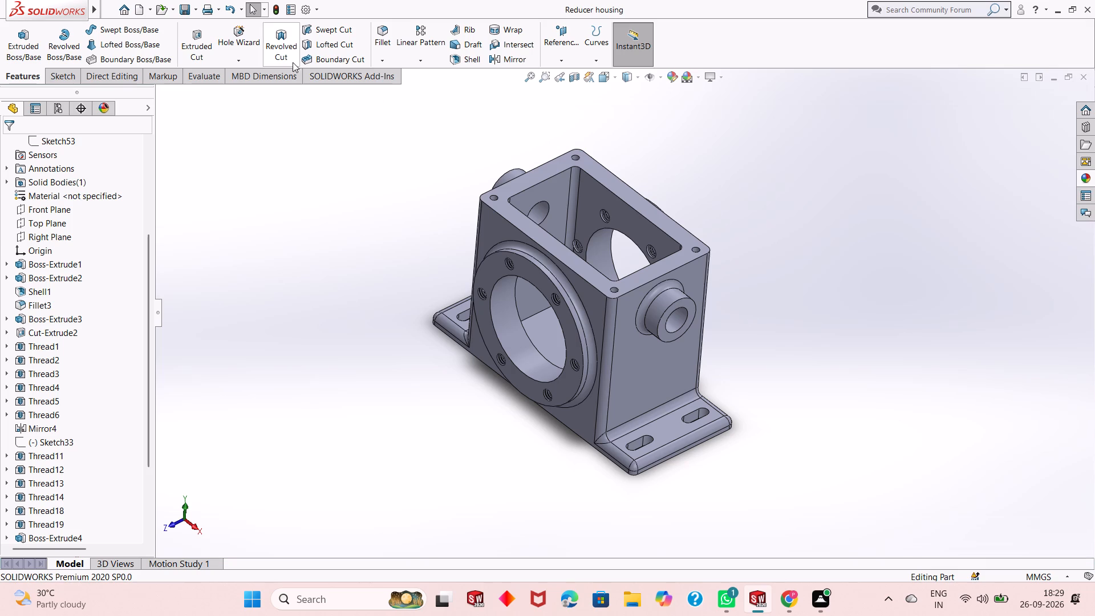
Save a PDF copy of the part as Reducer housing in the Downloads folder, and save the part again.
{"action": "left_click", "coordinate": [193, 7]}
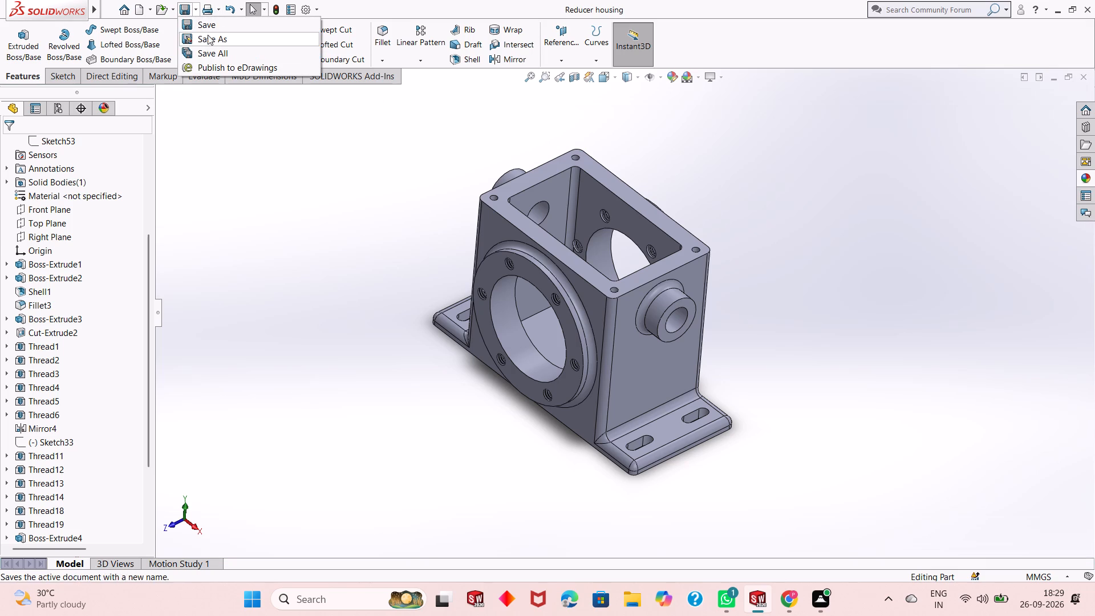
{"action": "left_click", "coordinate": [209, 38]}
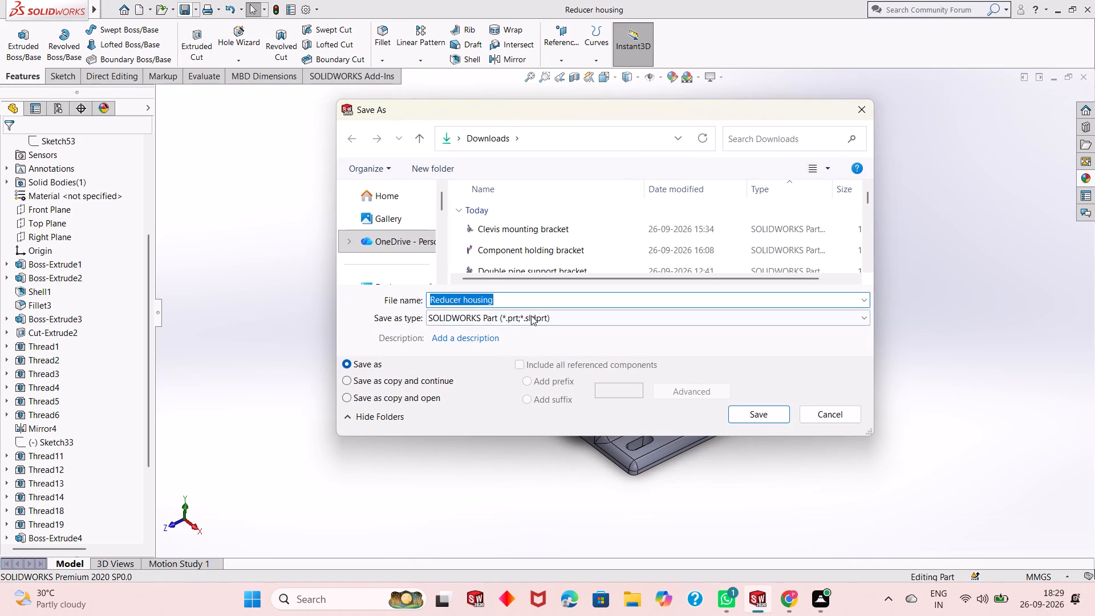
{"action": "left_click", "coordinate": [531, 315]}
{"action": "left_click", "coordinate": [545, 91]}
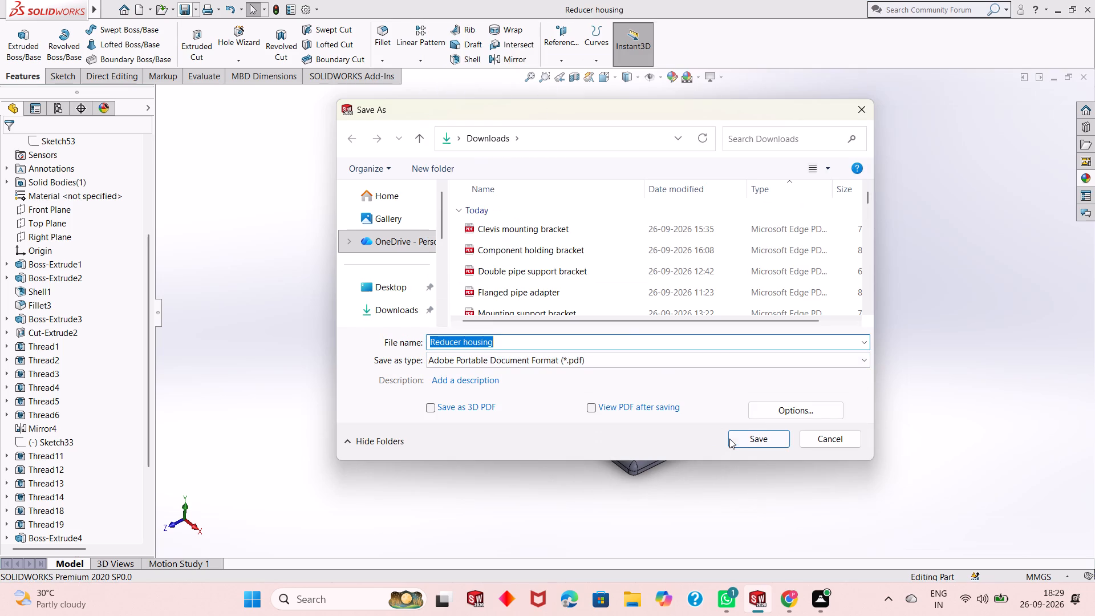
{"action": "left_click", "coordinate": [733, 437]}
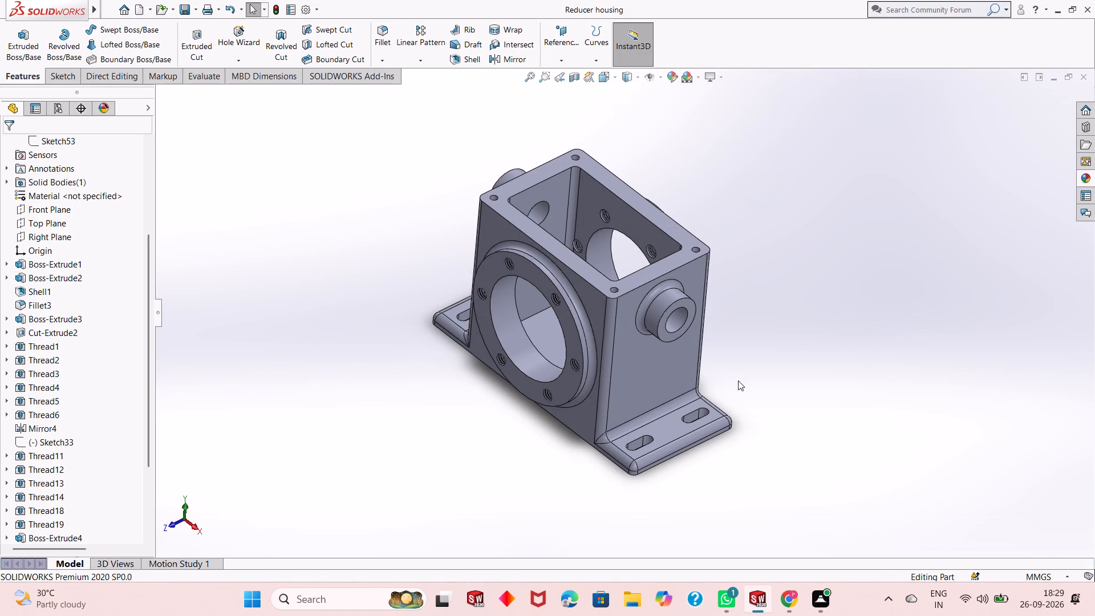
{"action": "key", "text": "ctrl+s"}
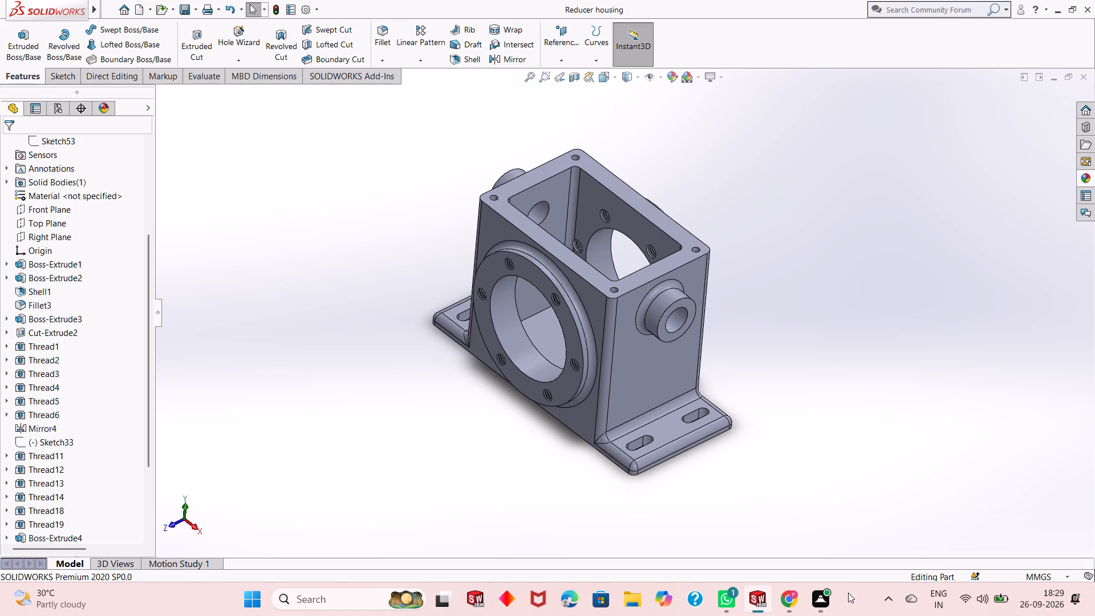